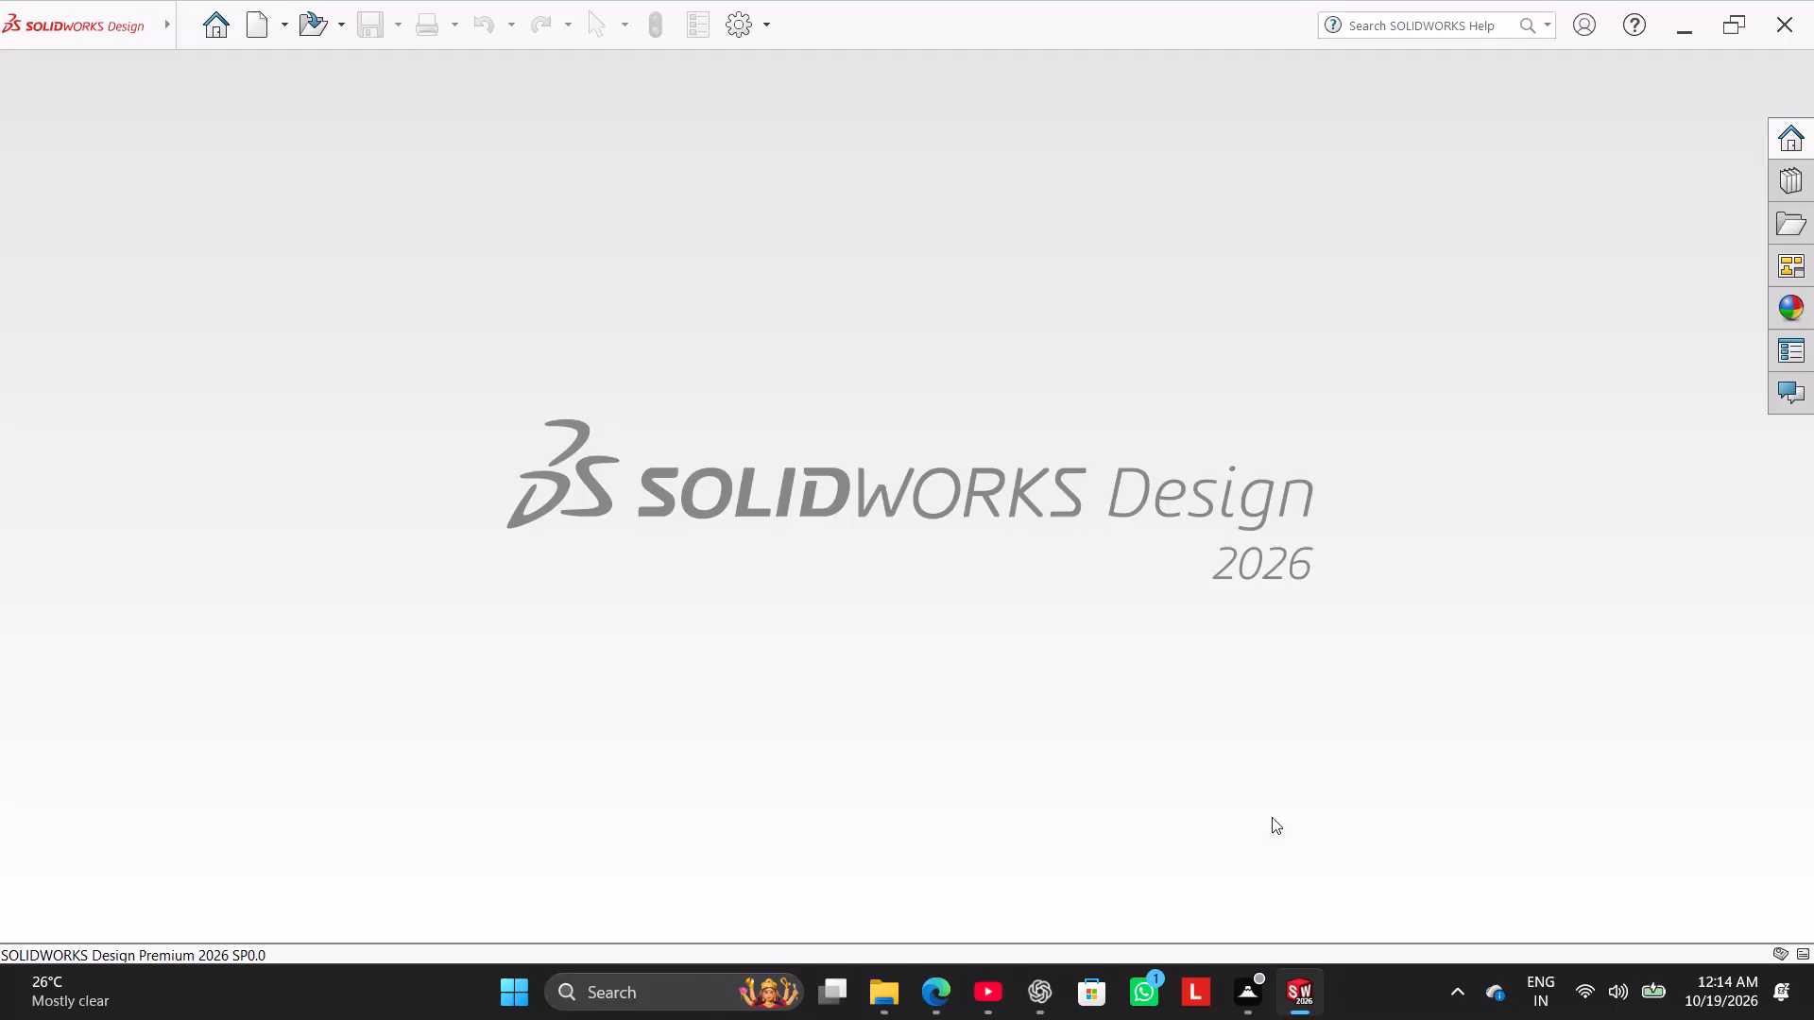
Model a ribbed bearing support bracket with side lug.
Create a new part document.
{"action": "left_click", "coordinate": [264, 7]}
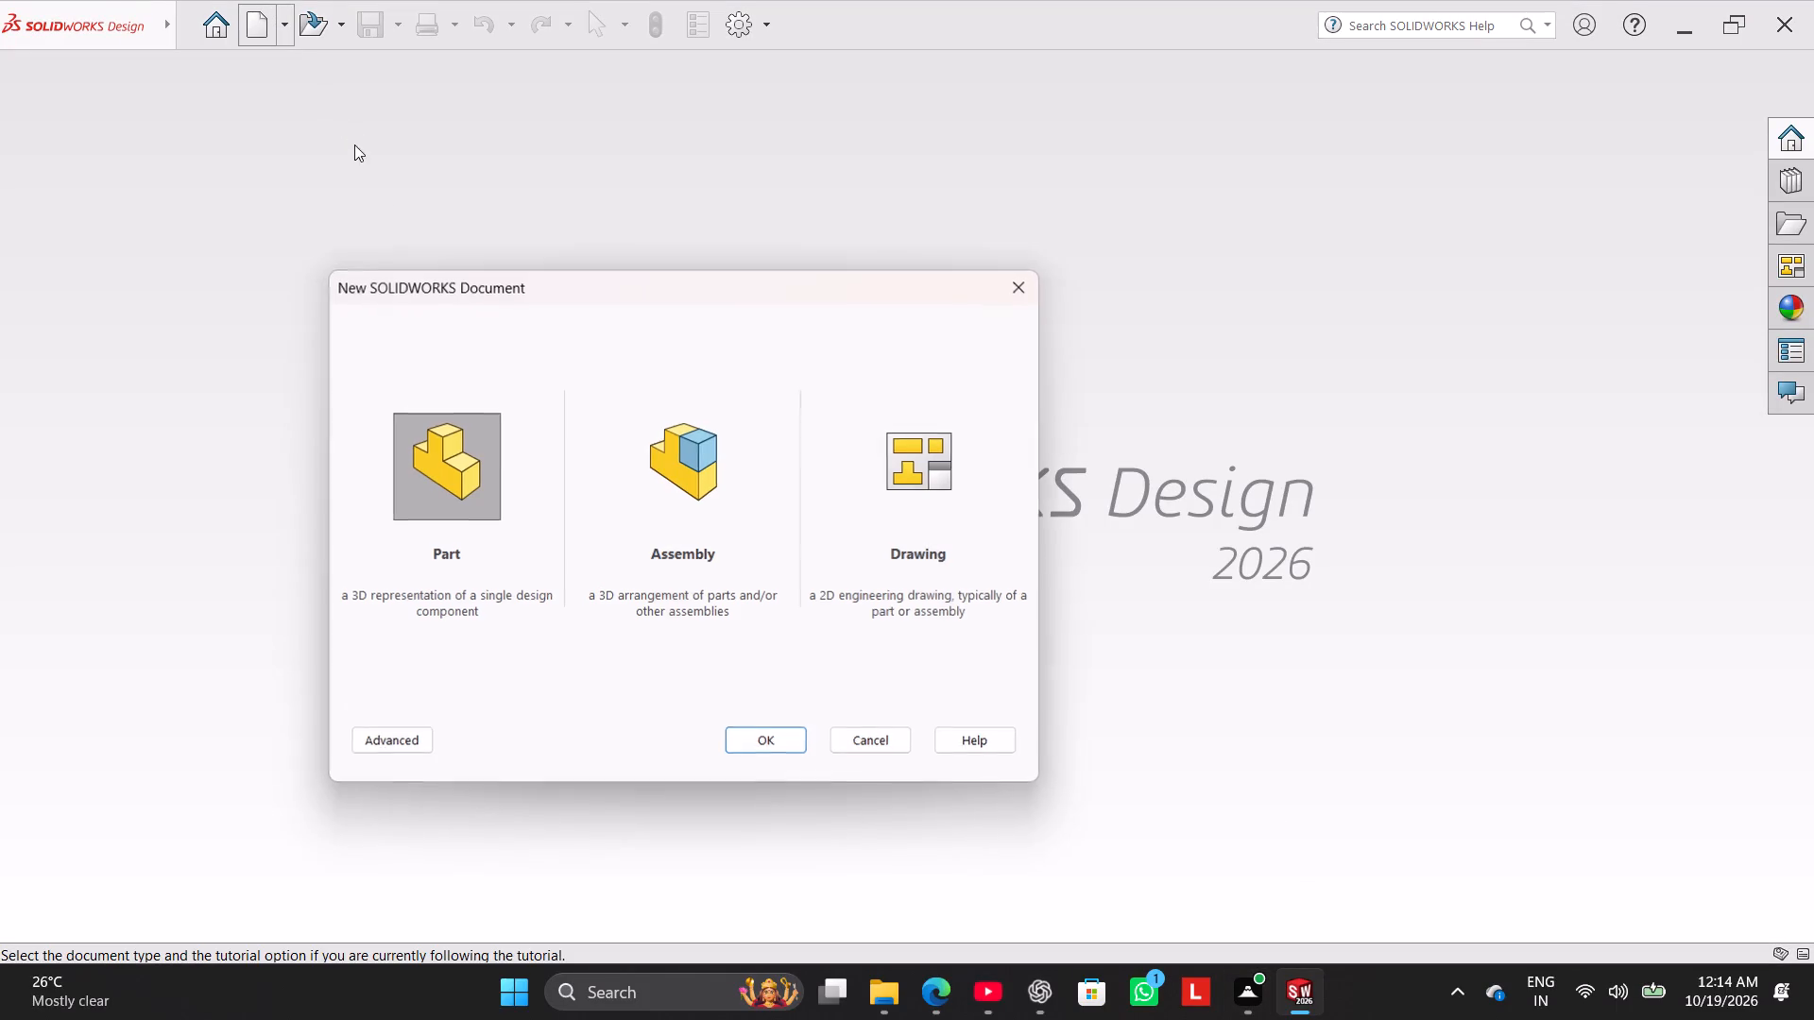
{"action": "left_click", "coordinate": [768, 743]}
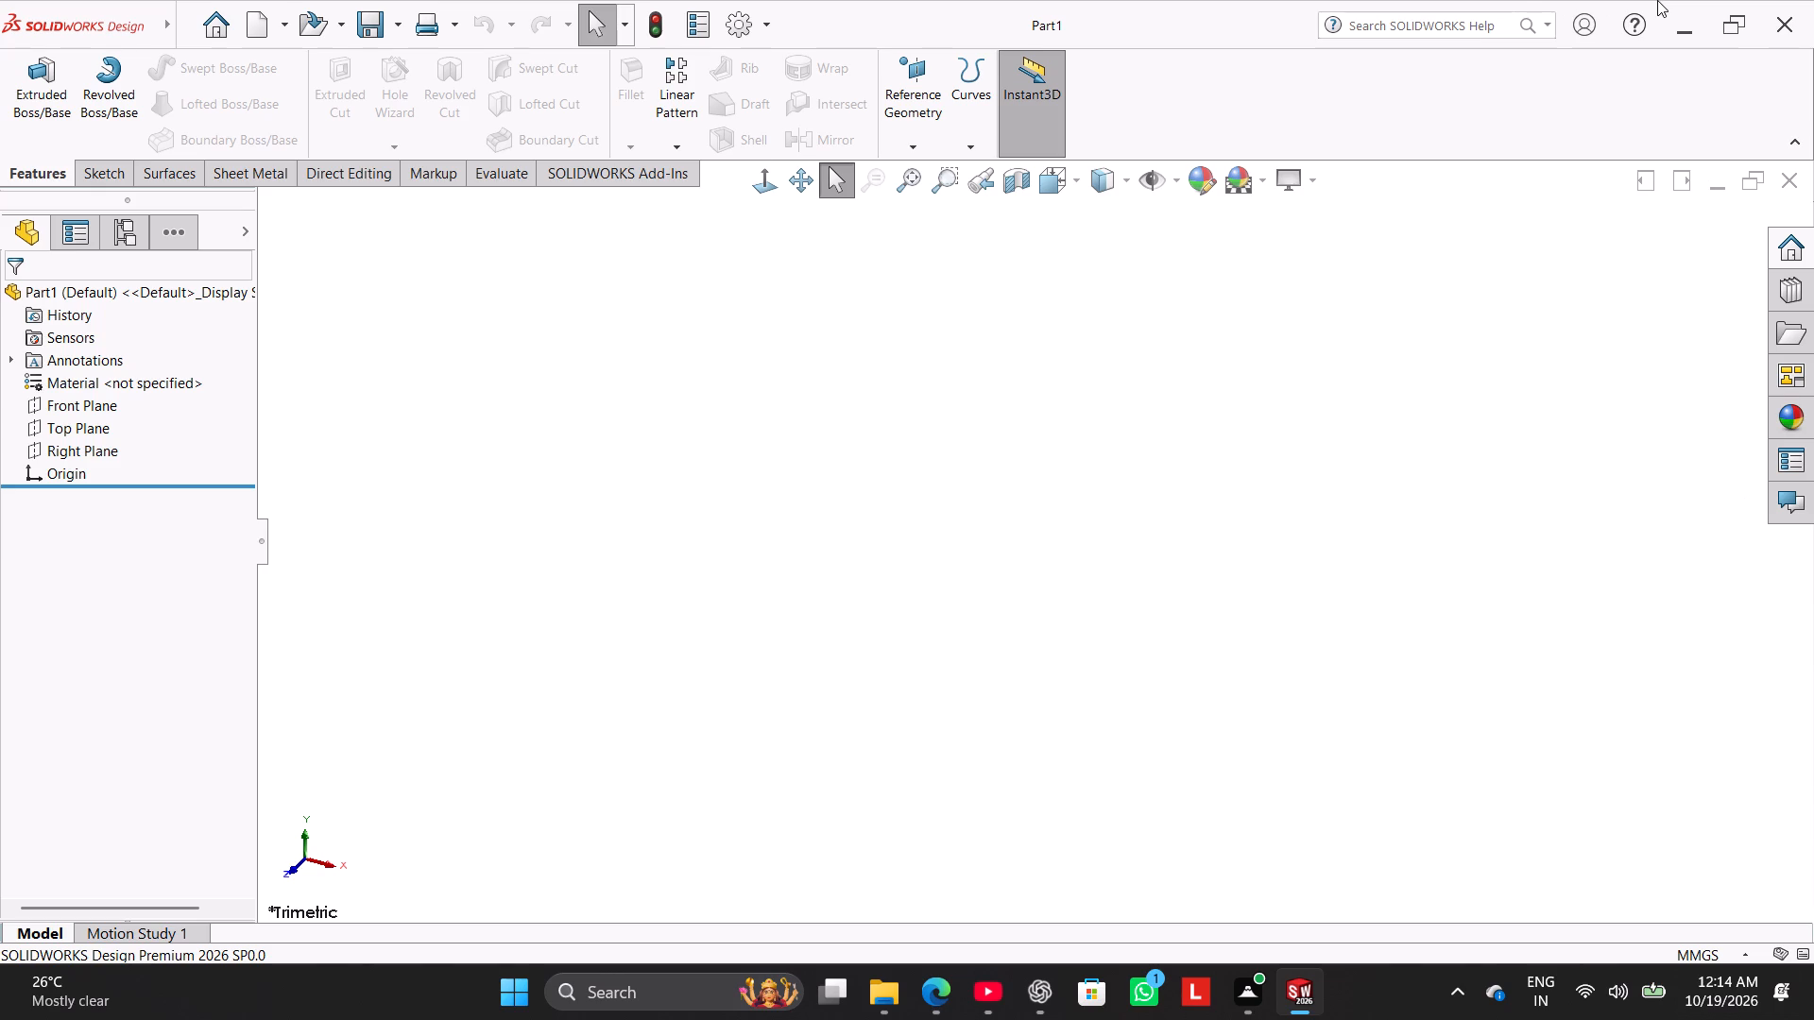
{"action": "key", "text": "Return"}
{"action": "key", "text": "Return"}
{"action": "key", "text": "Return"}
On the Right Plane, sketch two concentric circles centred on the origin, about 68 mm and 42 mm in diameter.
{"action": "left_click", "coordinate": [104, 178]}
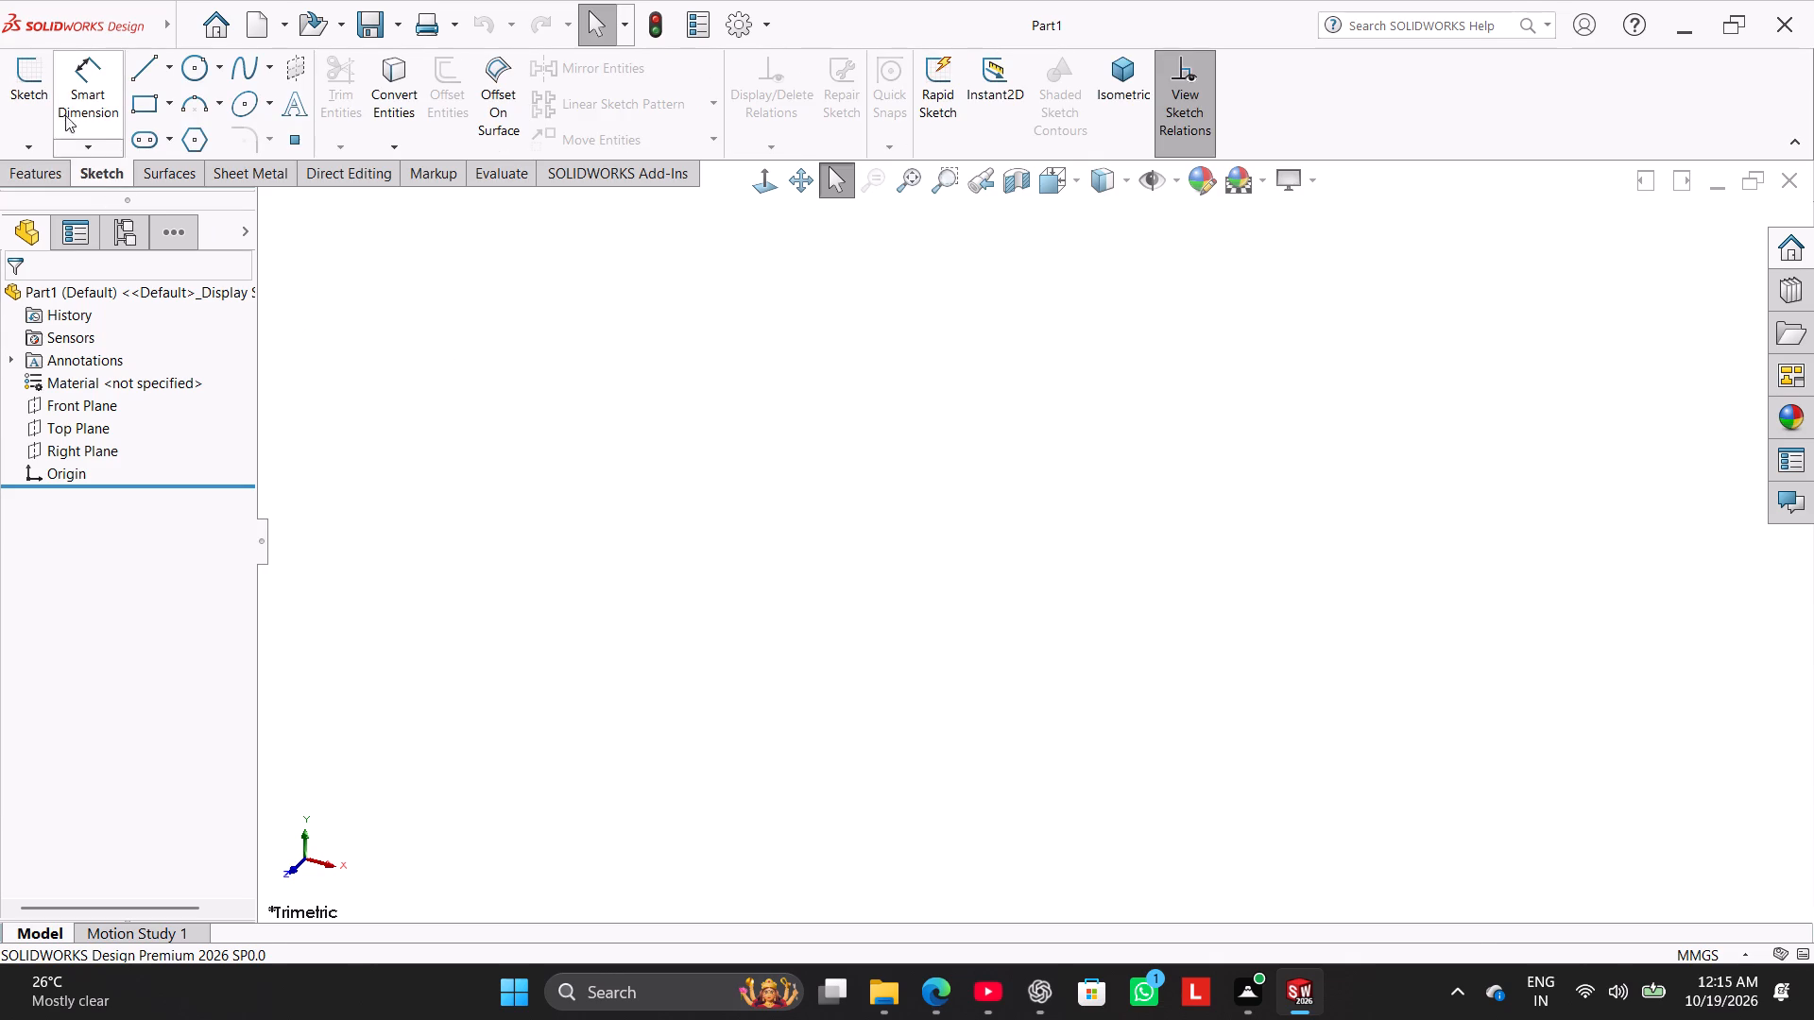
{"action": "left_click", "coordinate": [29, 91]}
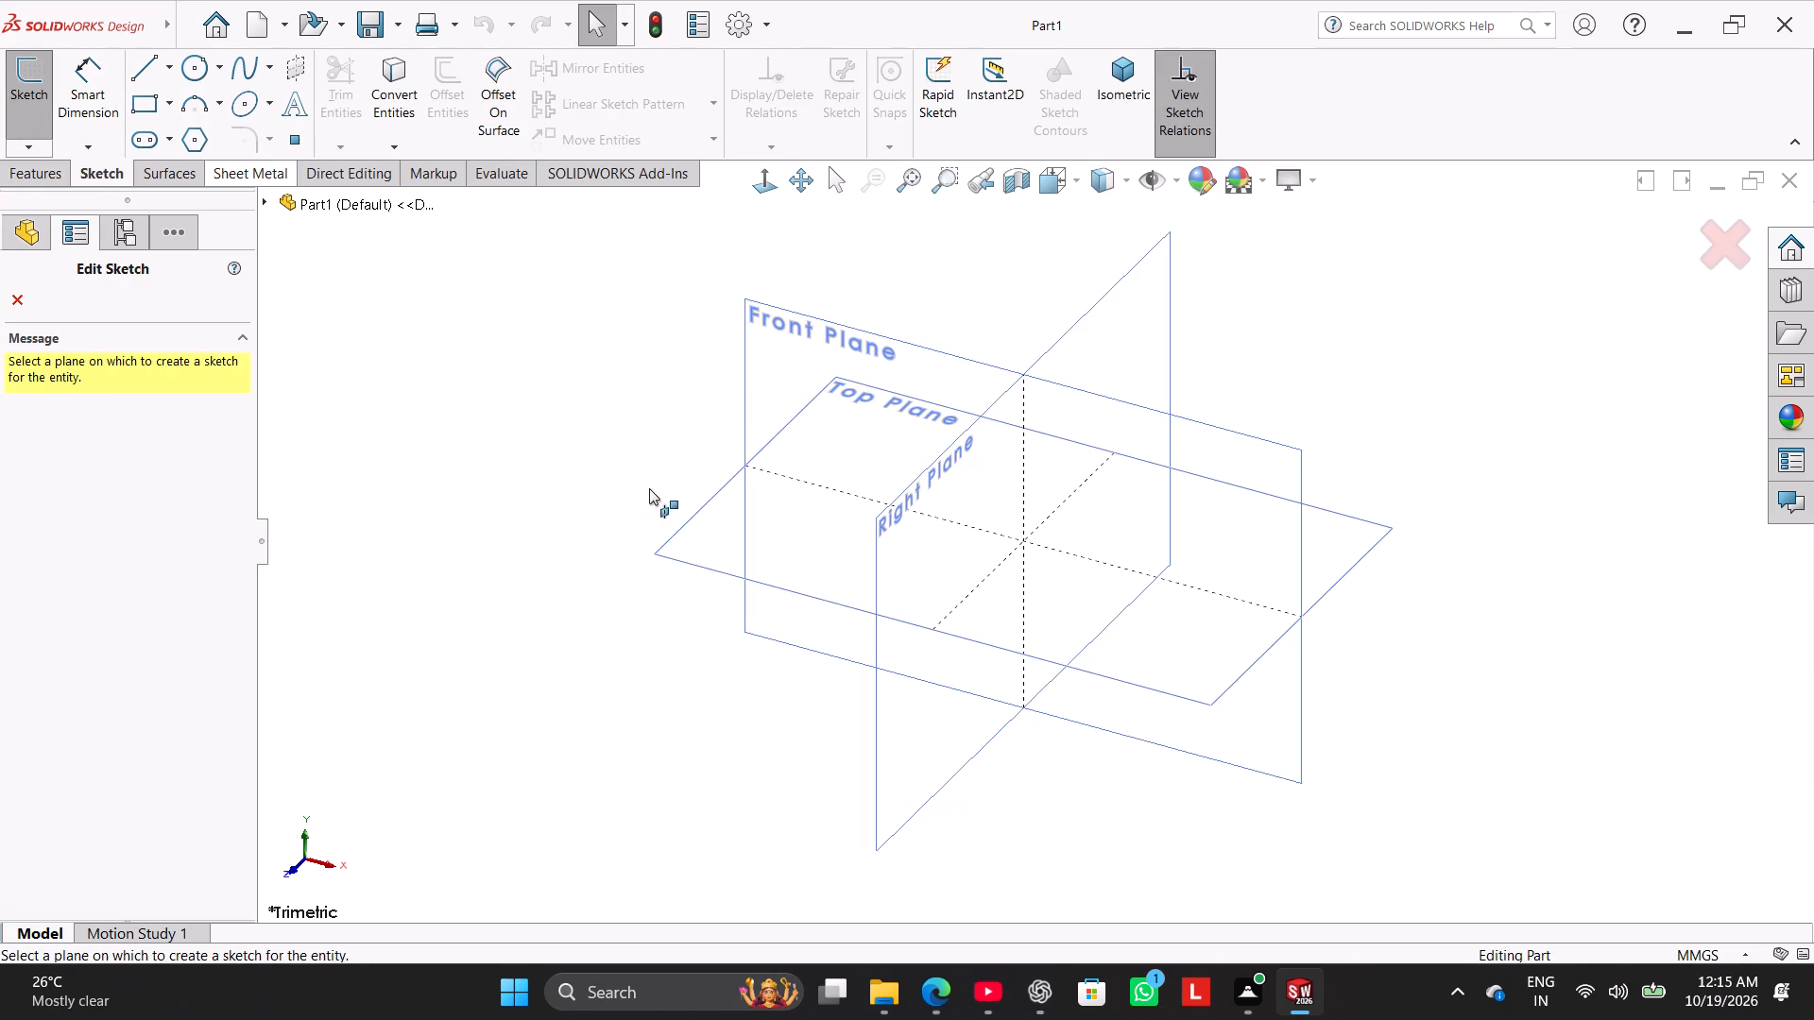
{"action": "left_click", "coordinate": [919, 503]}
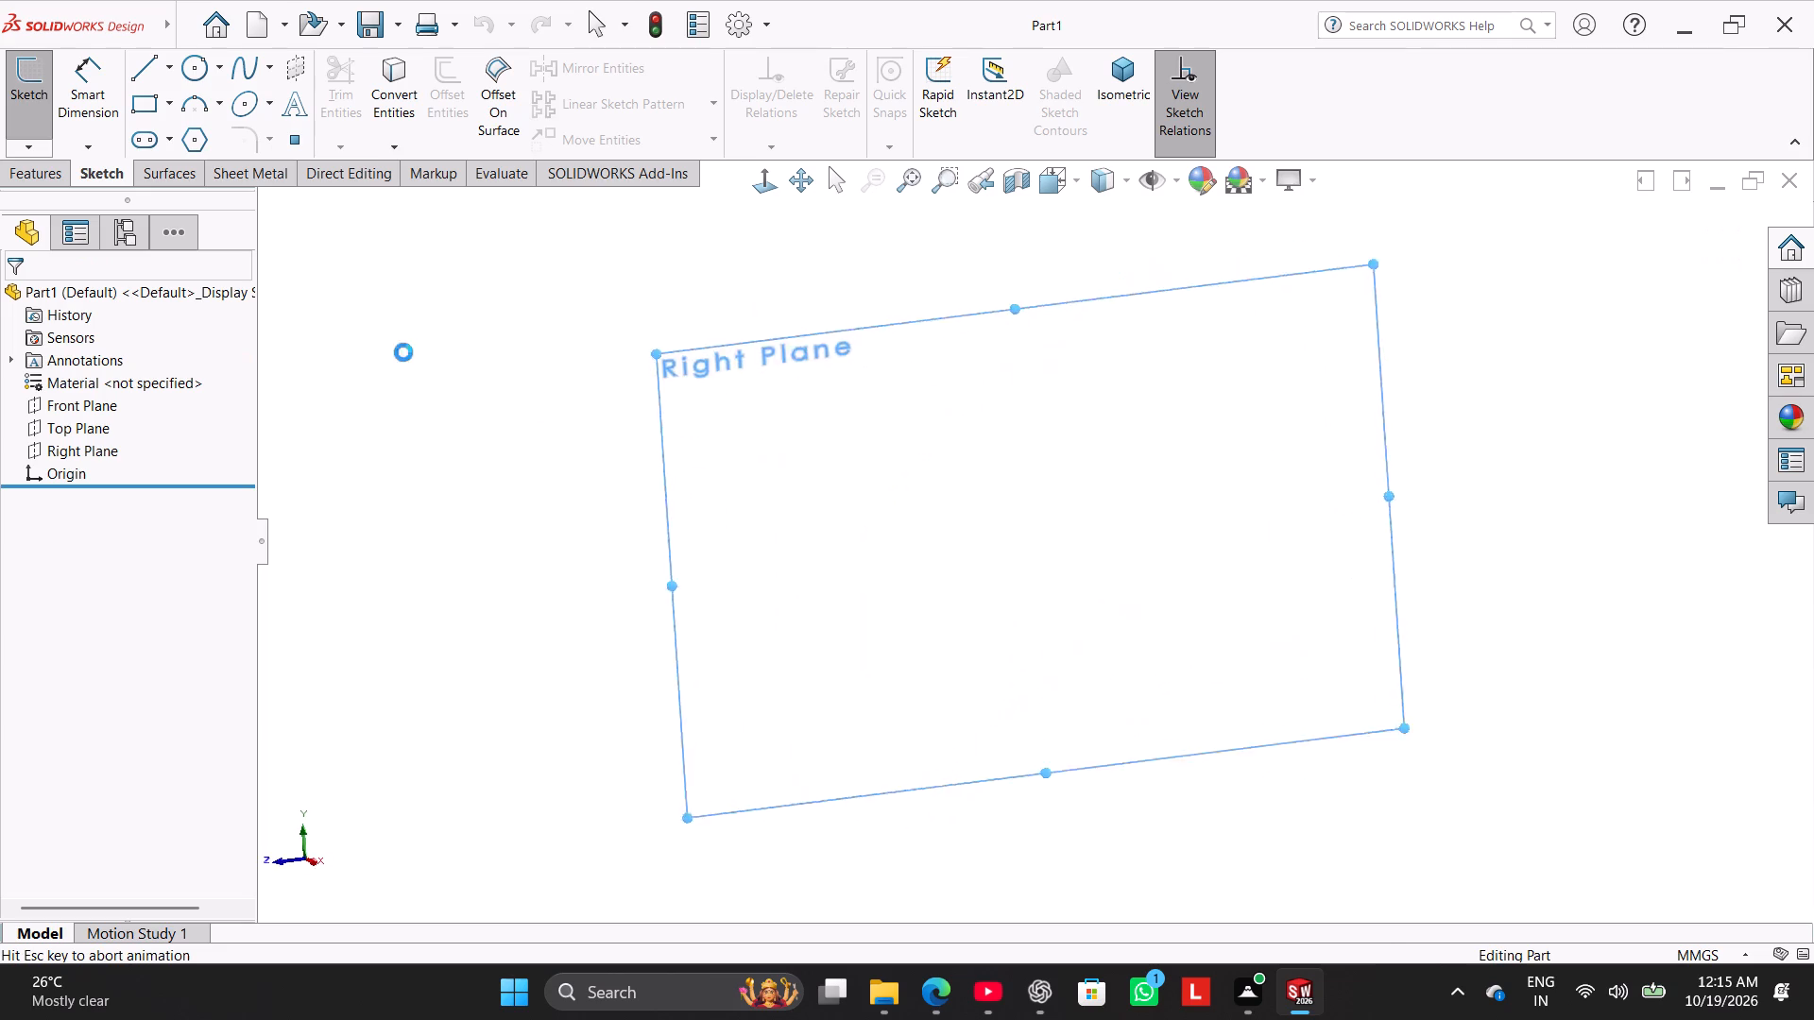
{"action": "left_click", "coordinate": [196, 61]}
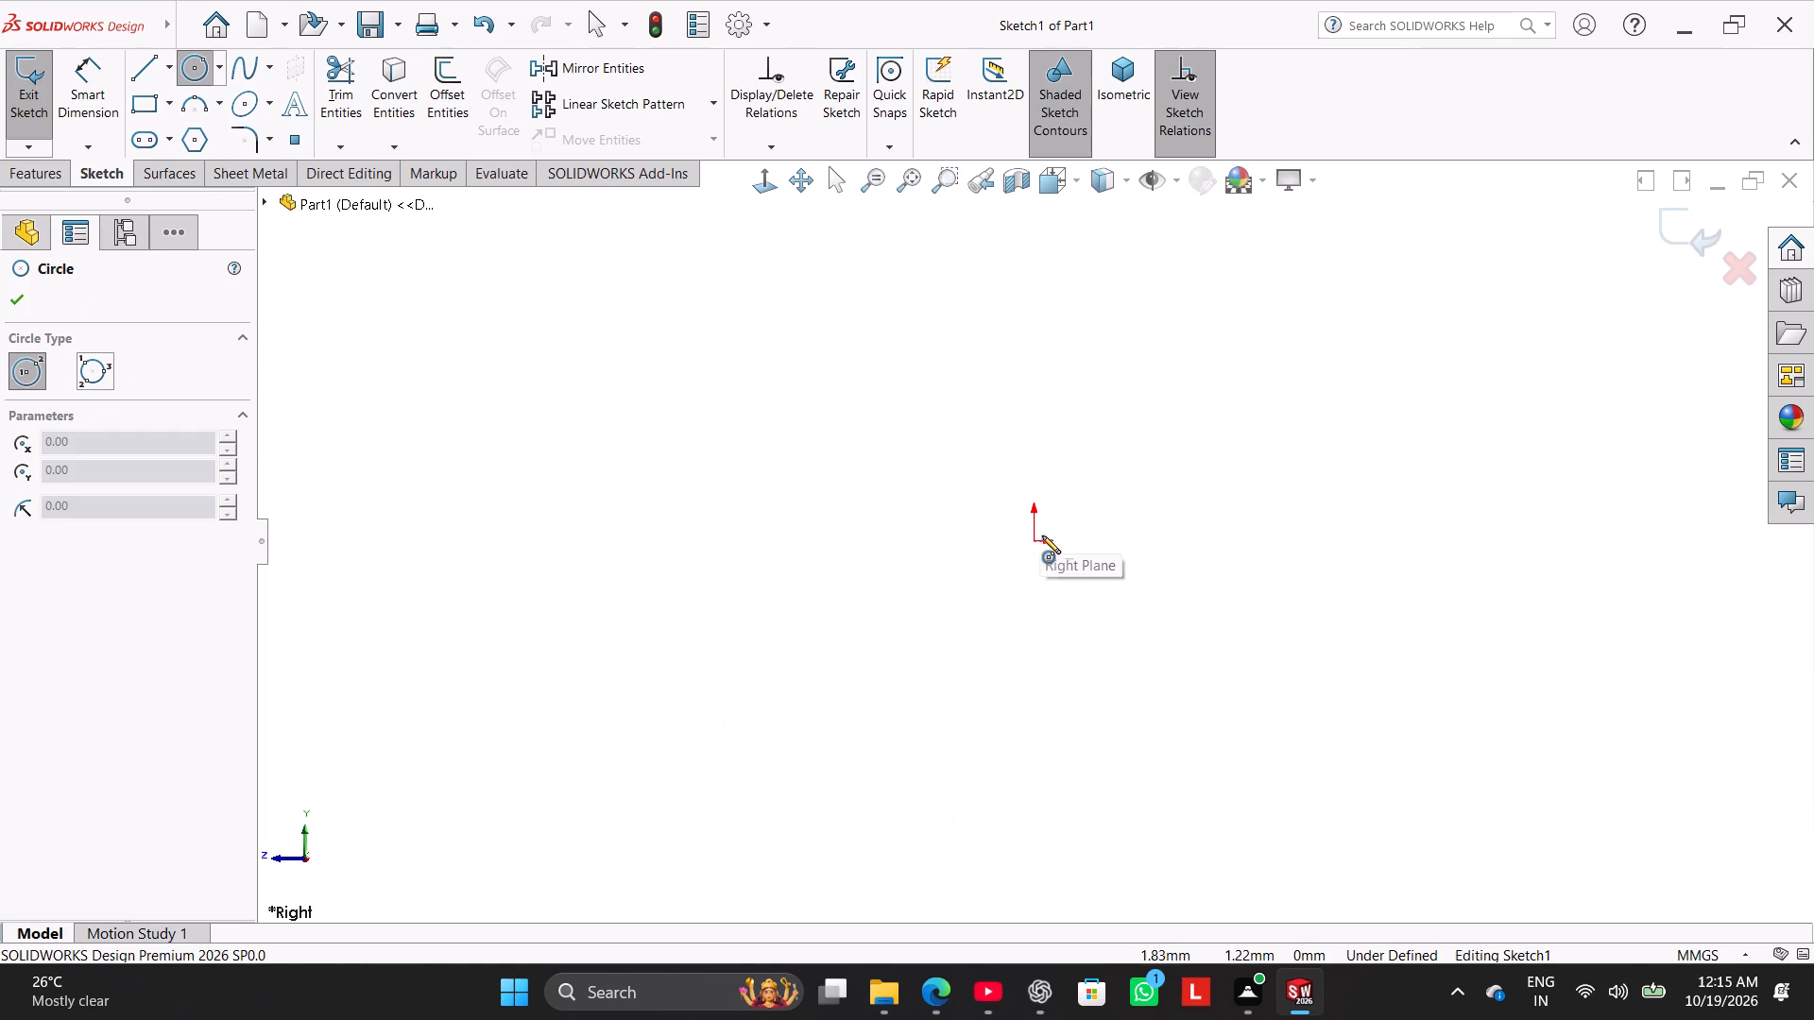
{"action": "left_click", "coordinate": [1034, 541]}
{"action": "left_click", "coordinate": [1091, 688]}
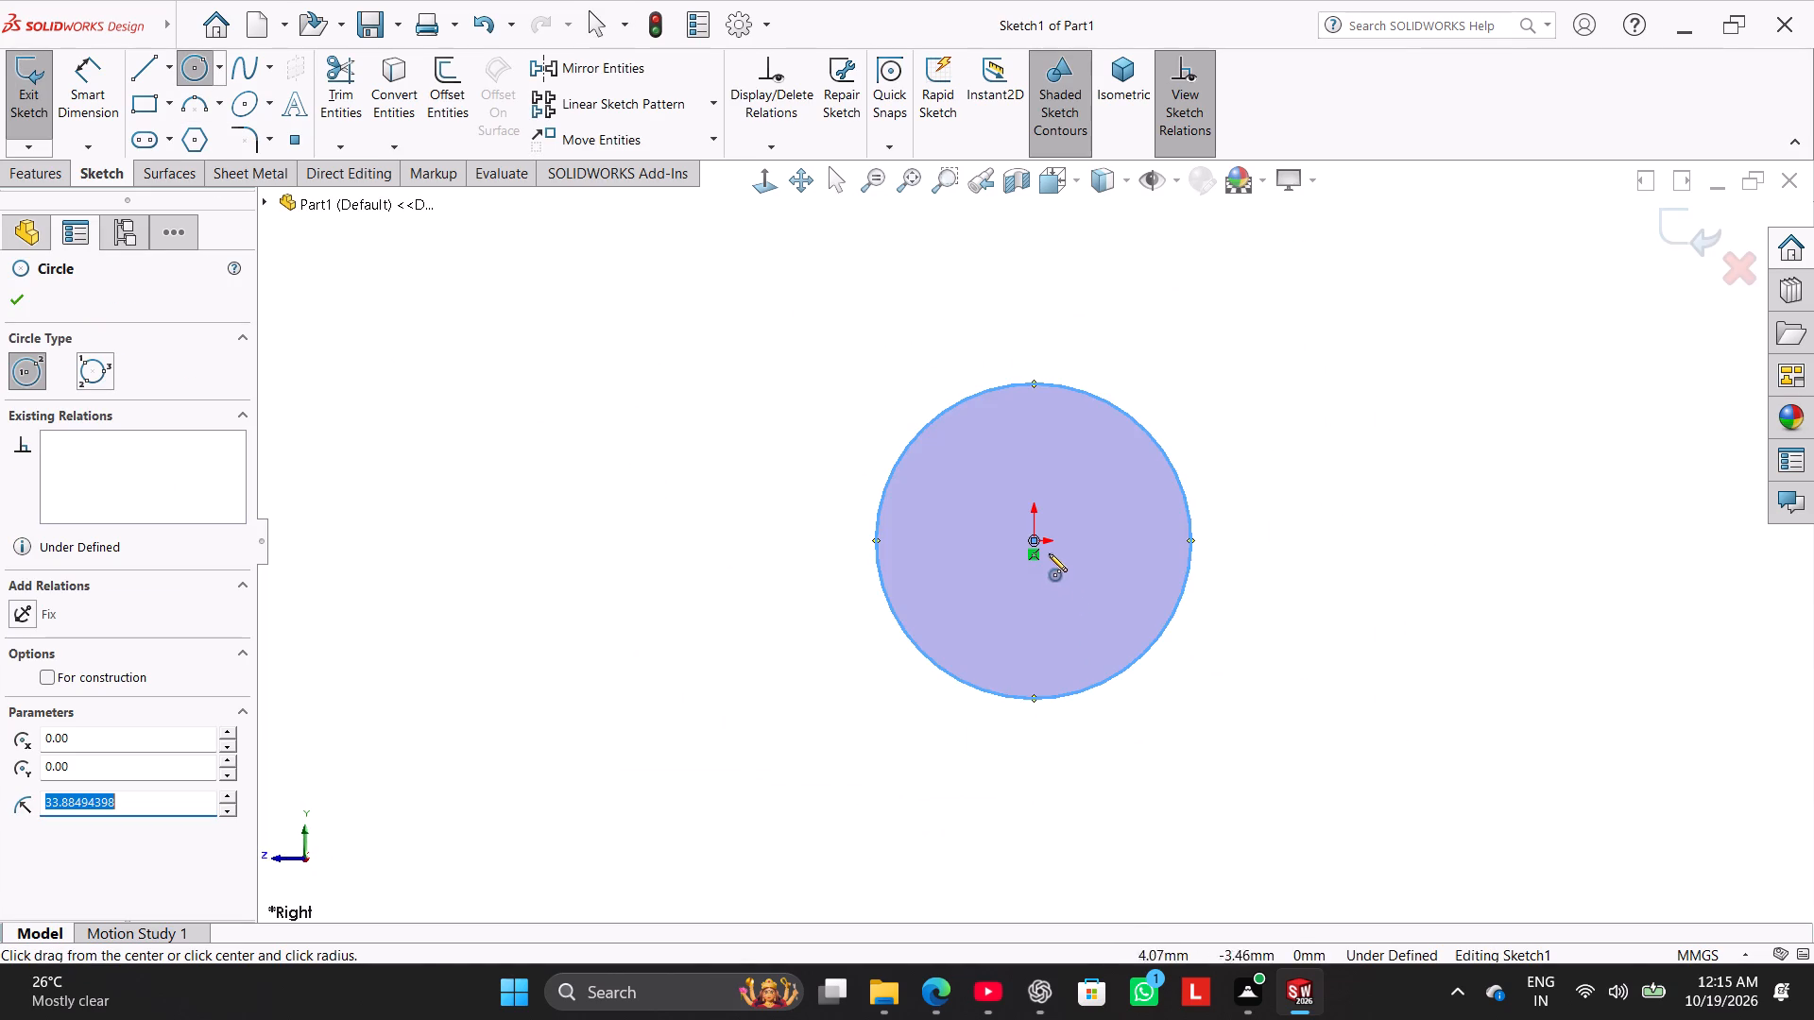
{"action": "left_click", "coordinate": [1033, 537]}
{"action": "left_click", "coordinate": [1081, 640]}
{"action": "right_click", "coordinate": [559, 475]}
{"action": "left_click", "coordinate": [591, 489]}
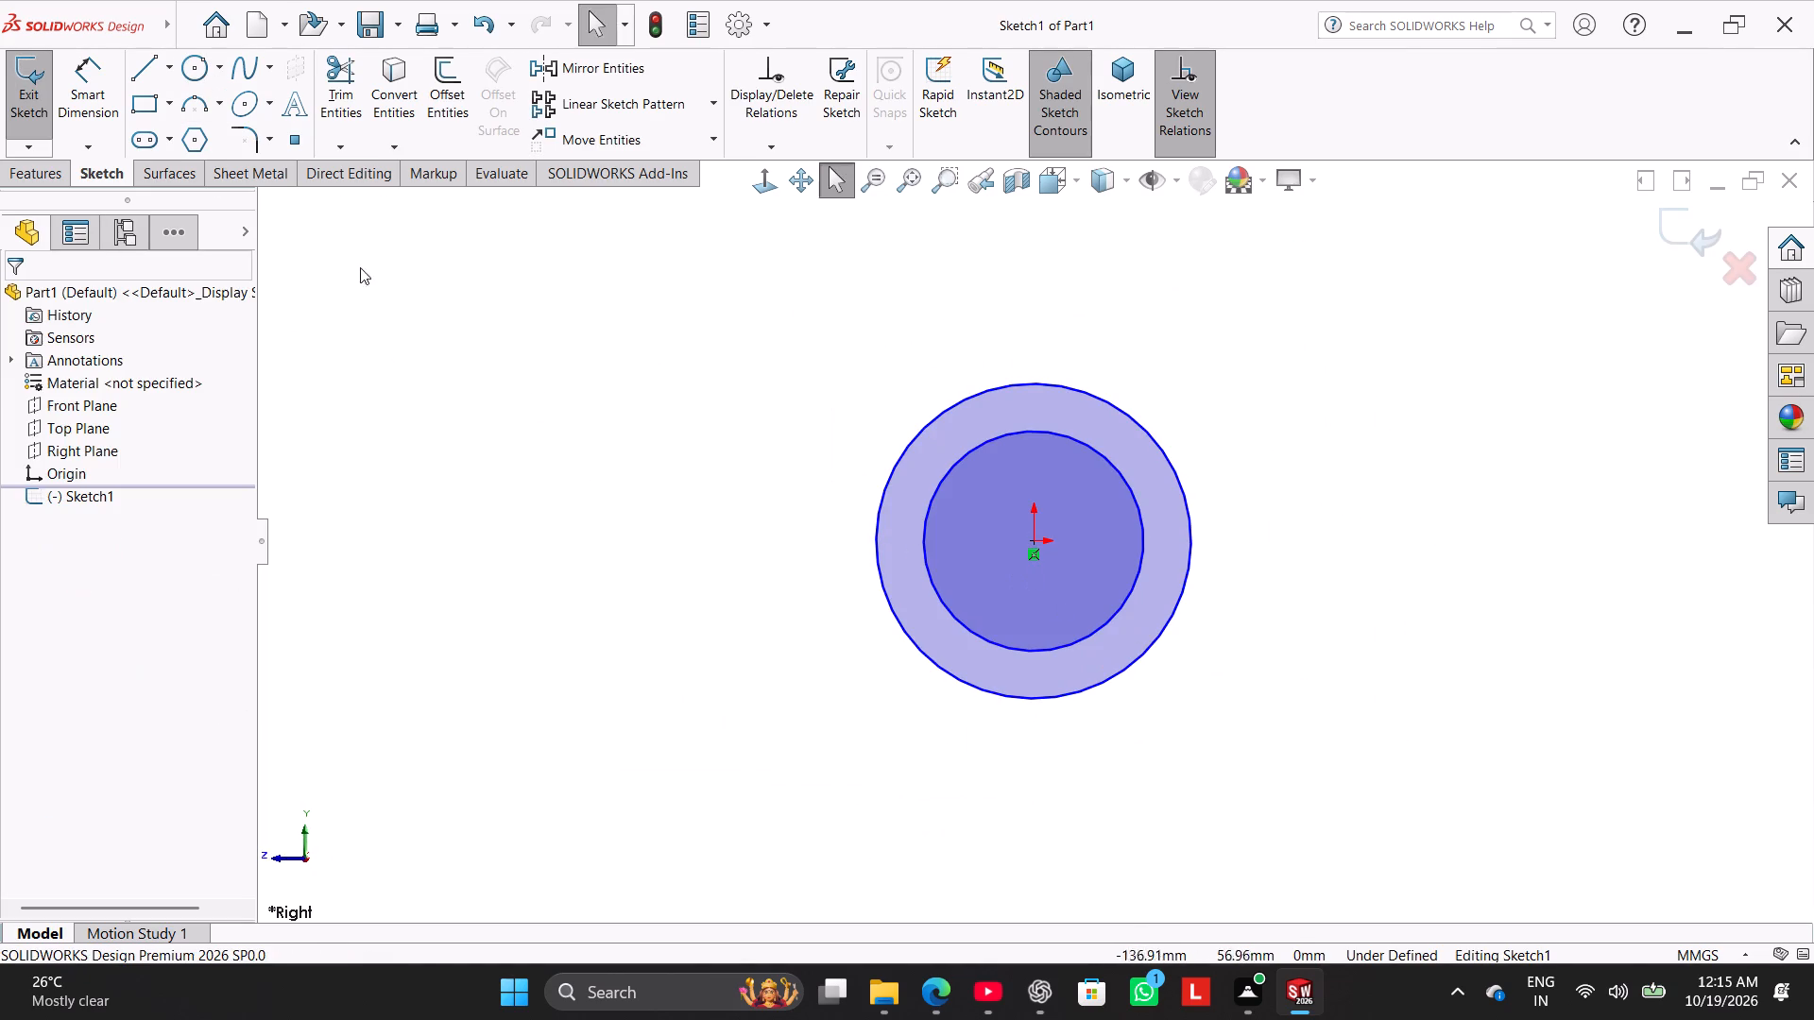
Dimension the outer circle to a 60 mm diameter and the inner circle to a 32 mm diameter.
{"action": "left_click_drag", "start_coordinate": [94, 81], "coordinate": [105, 87]}
{"action": "left_click", "coordinate": [936, 433]}
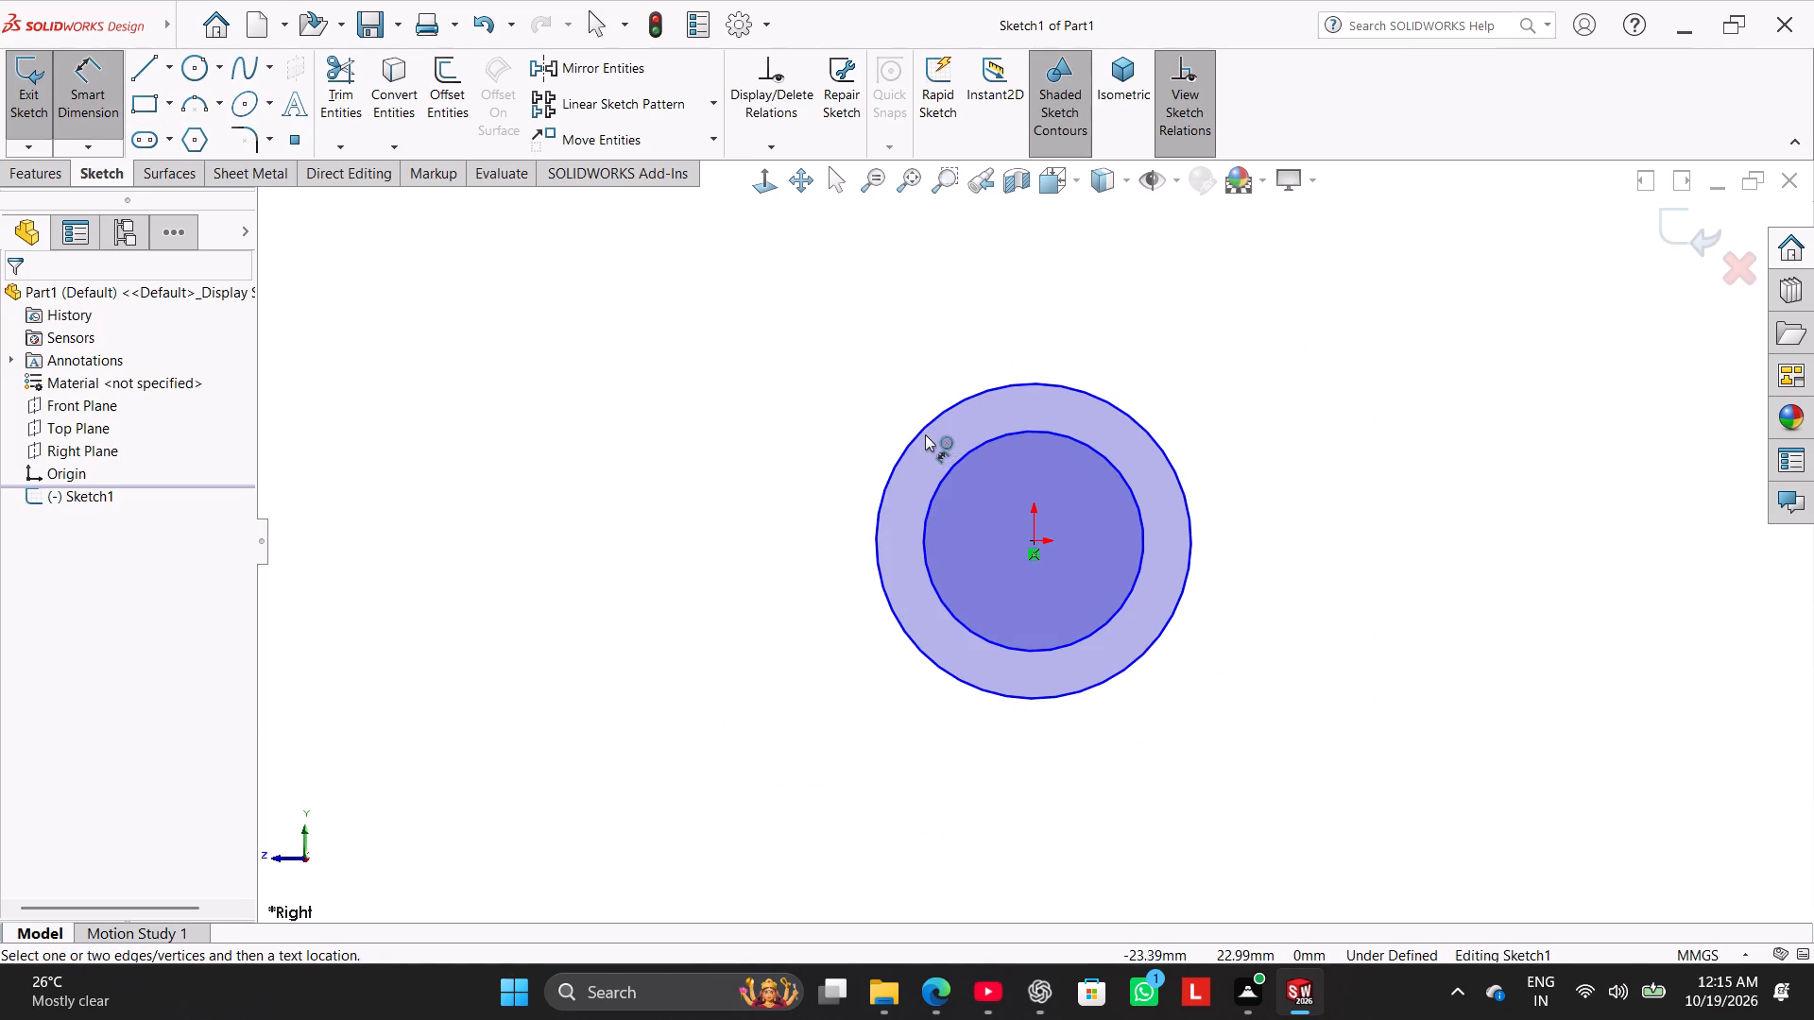
{"action": "left_click", "coordinate": [925, 434]}
{"action": "left_click", "coordinate": [825, 306]}
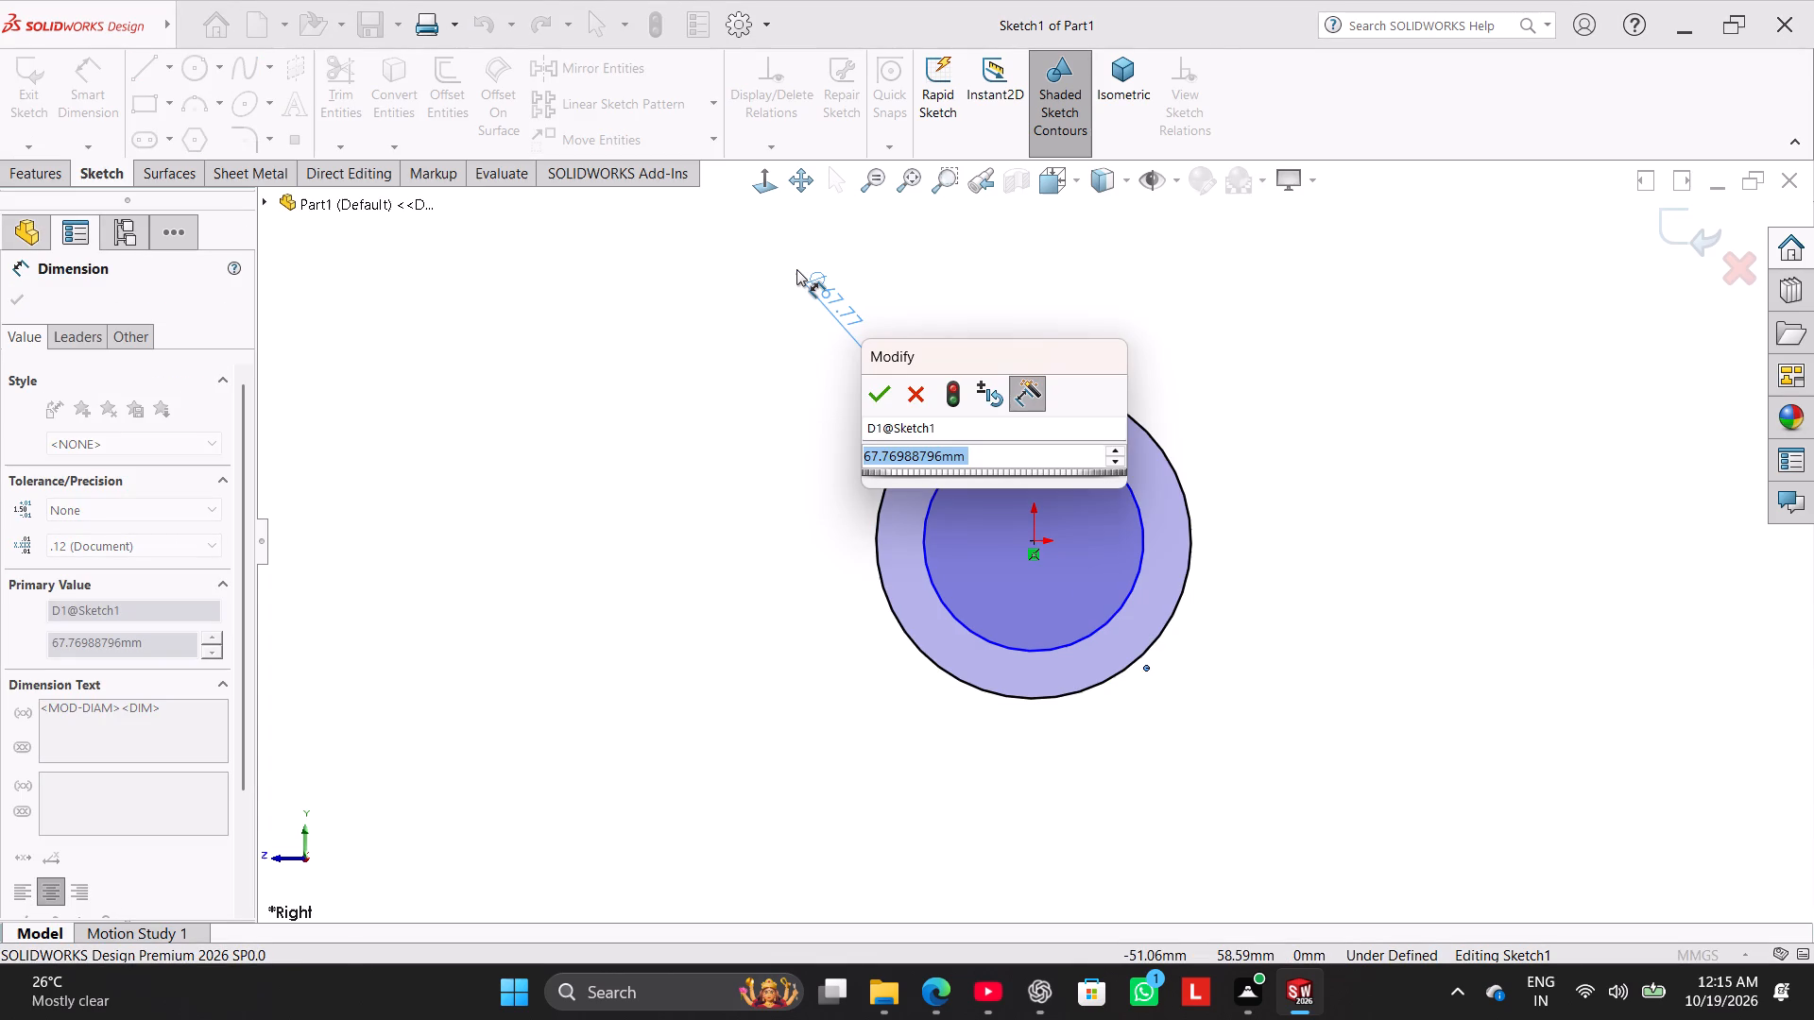
{"action": "type", "text": "60"}
{"action": "key", "text": "Return"}
{"action": "left_click", "coordinate": [1050, 431]}
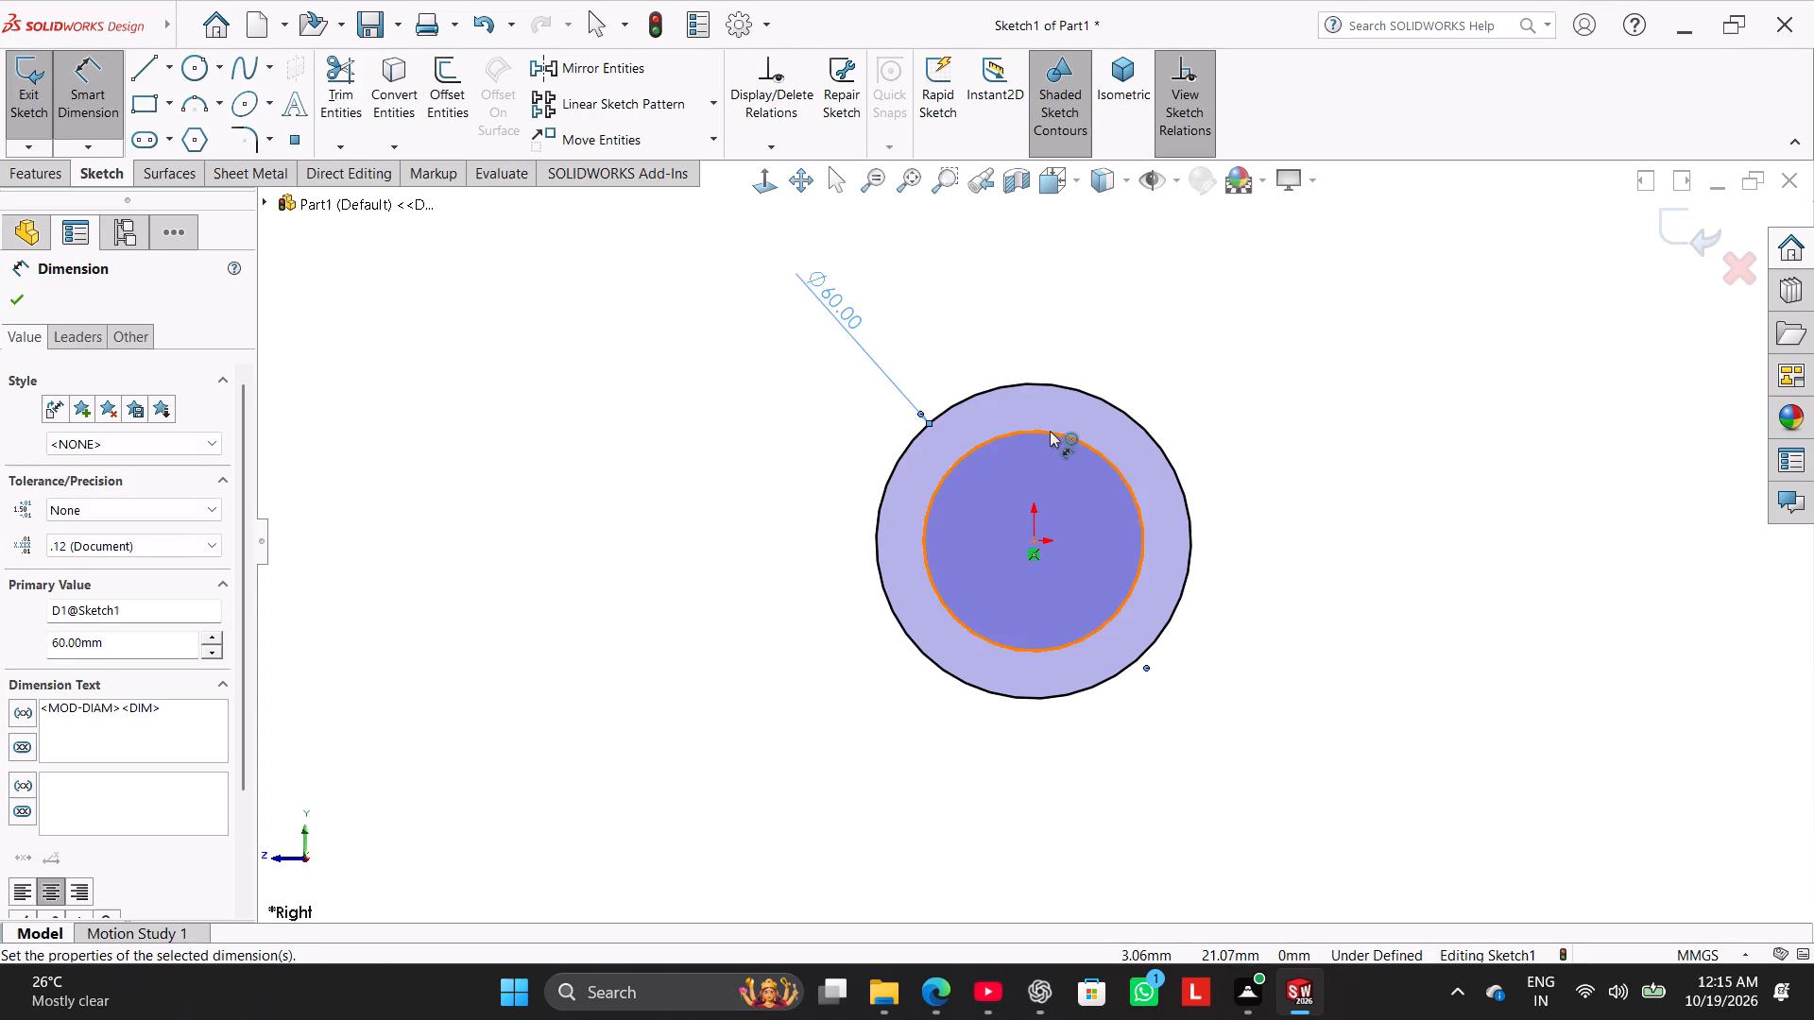
{"action": "left_click", "coordinate": [738, 398]}
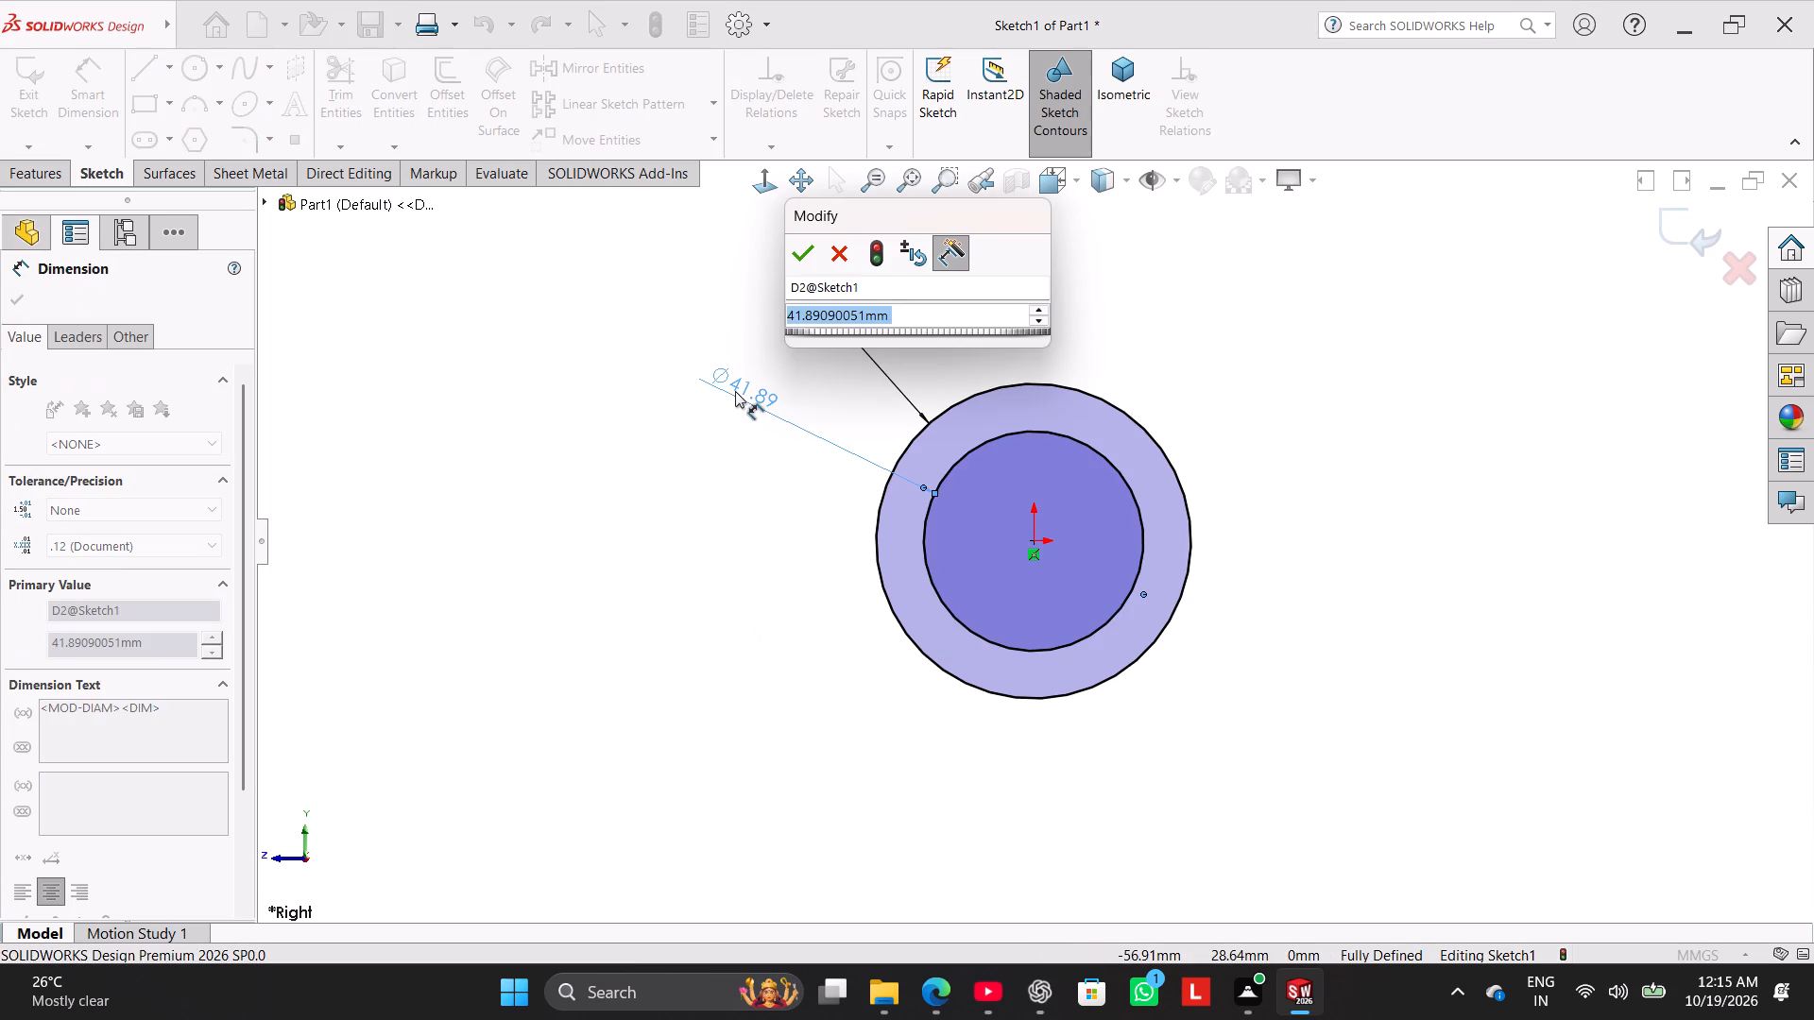
{"action": "type", "text": "32"}
{"action": "key", "text": "Return"}
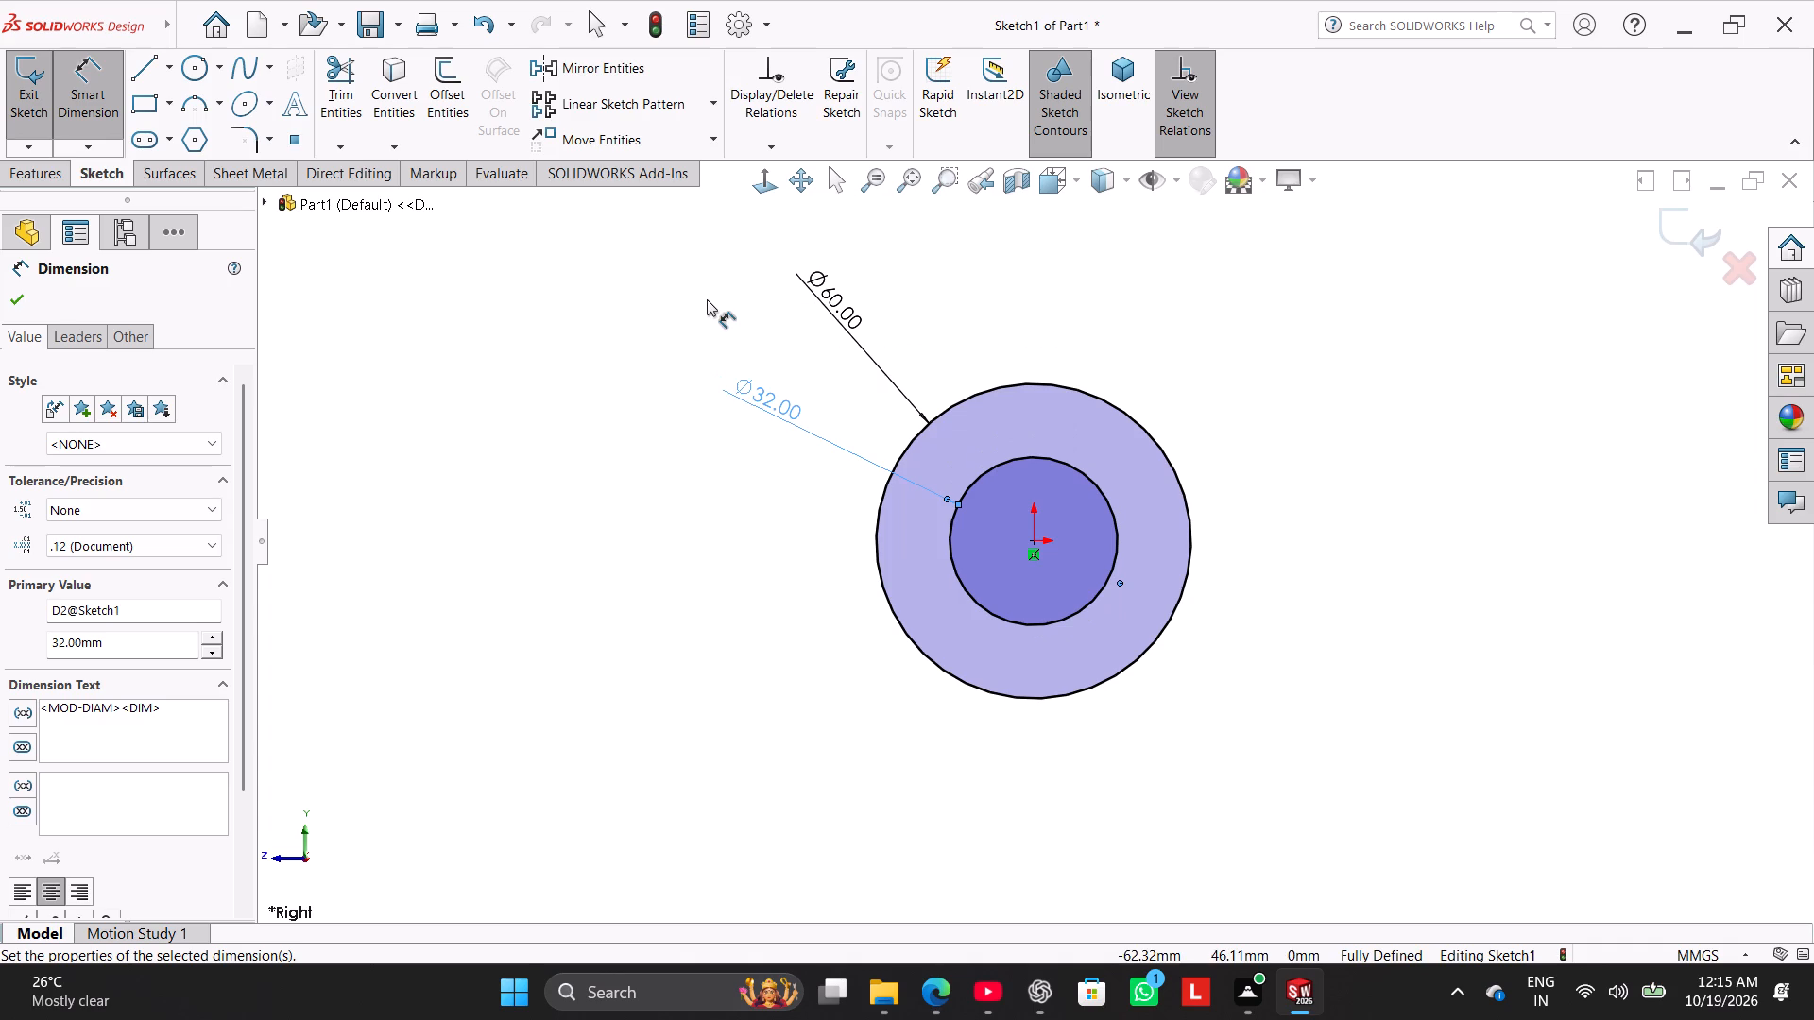
{"action": "right_click", "coordinate": [576, 485]}
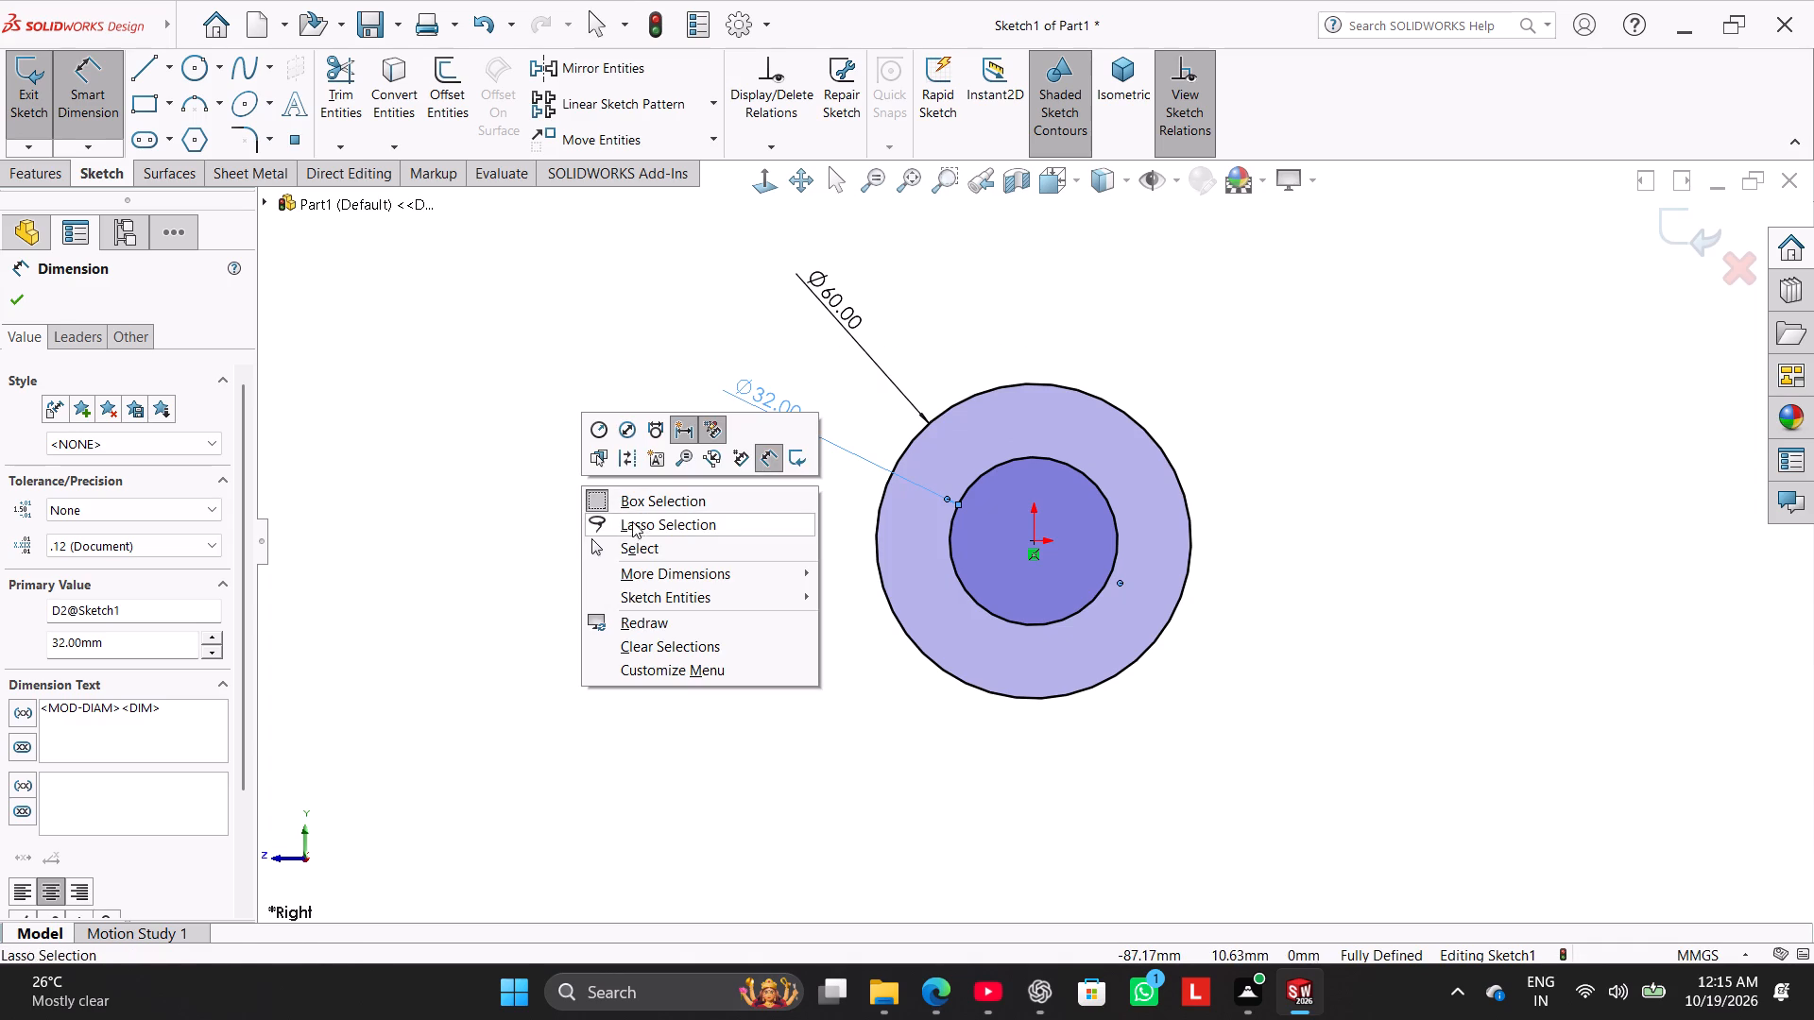
{"action": "left_click", "coordinate": [650, 553]}
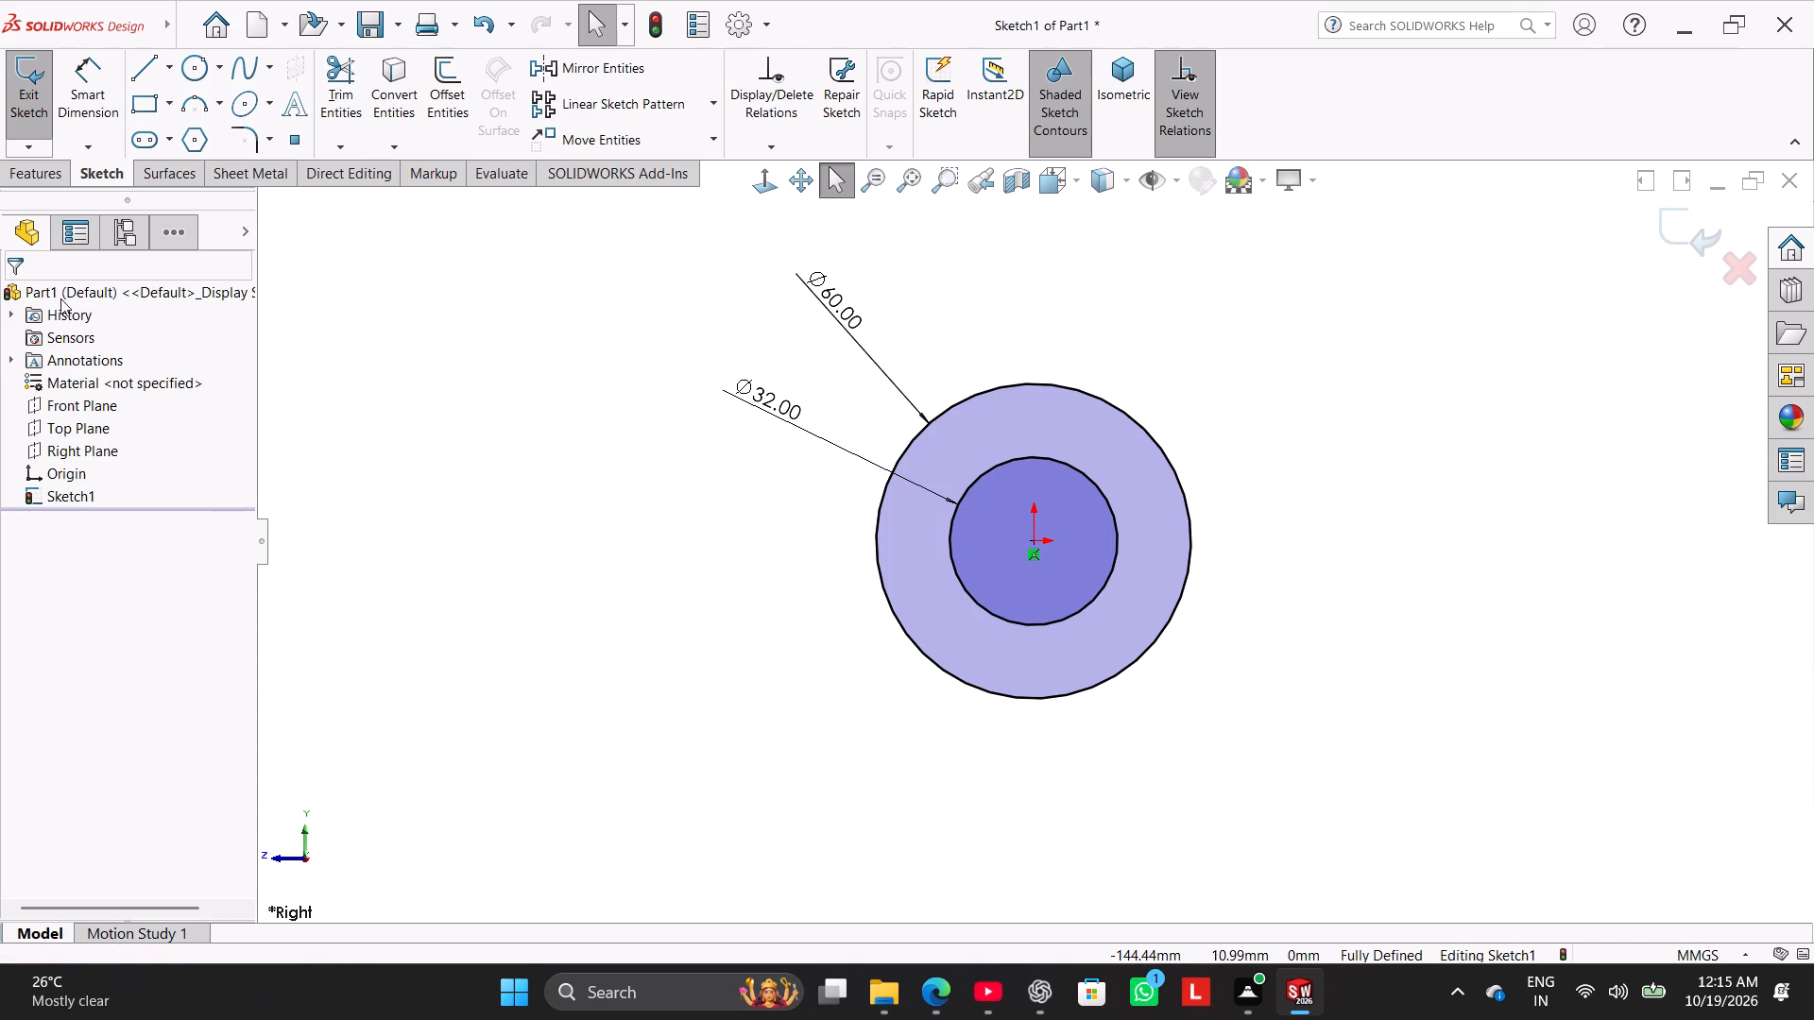
Extrude the ring between the two circles as a boss, using Mid Plane with a depth of 68 mm.
{"action": "left_click", "coordinate": [19, 172]}
{"action": "left_click", "coordinate": [37, 94]}
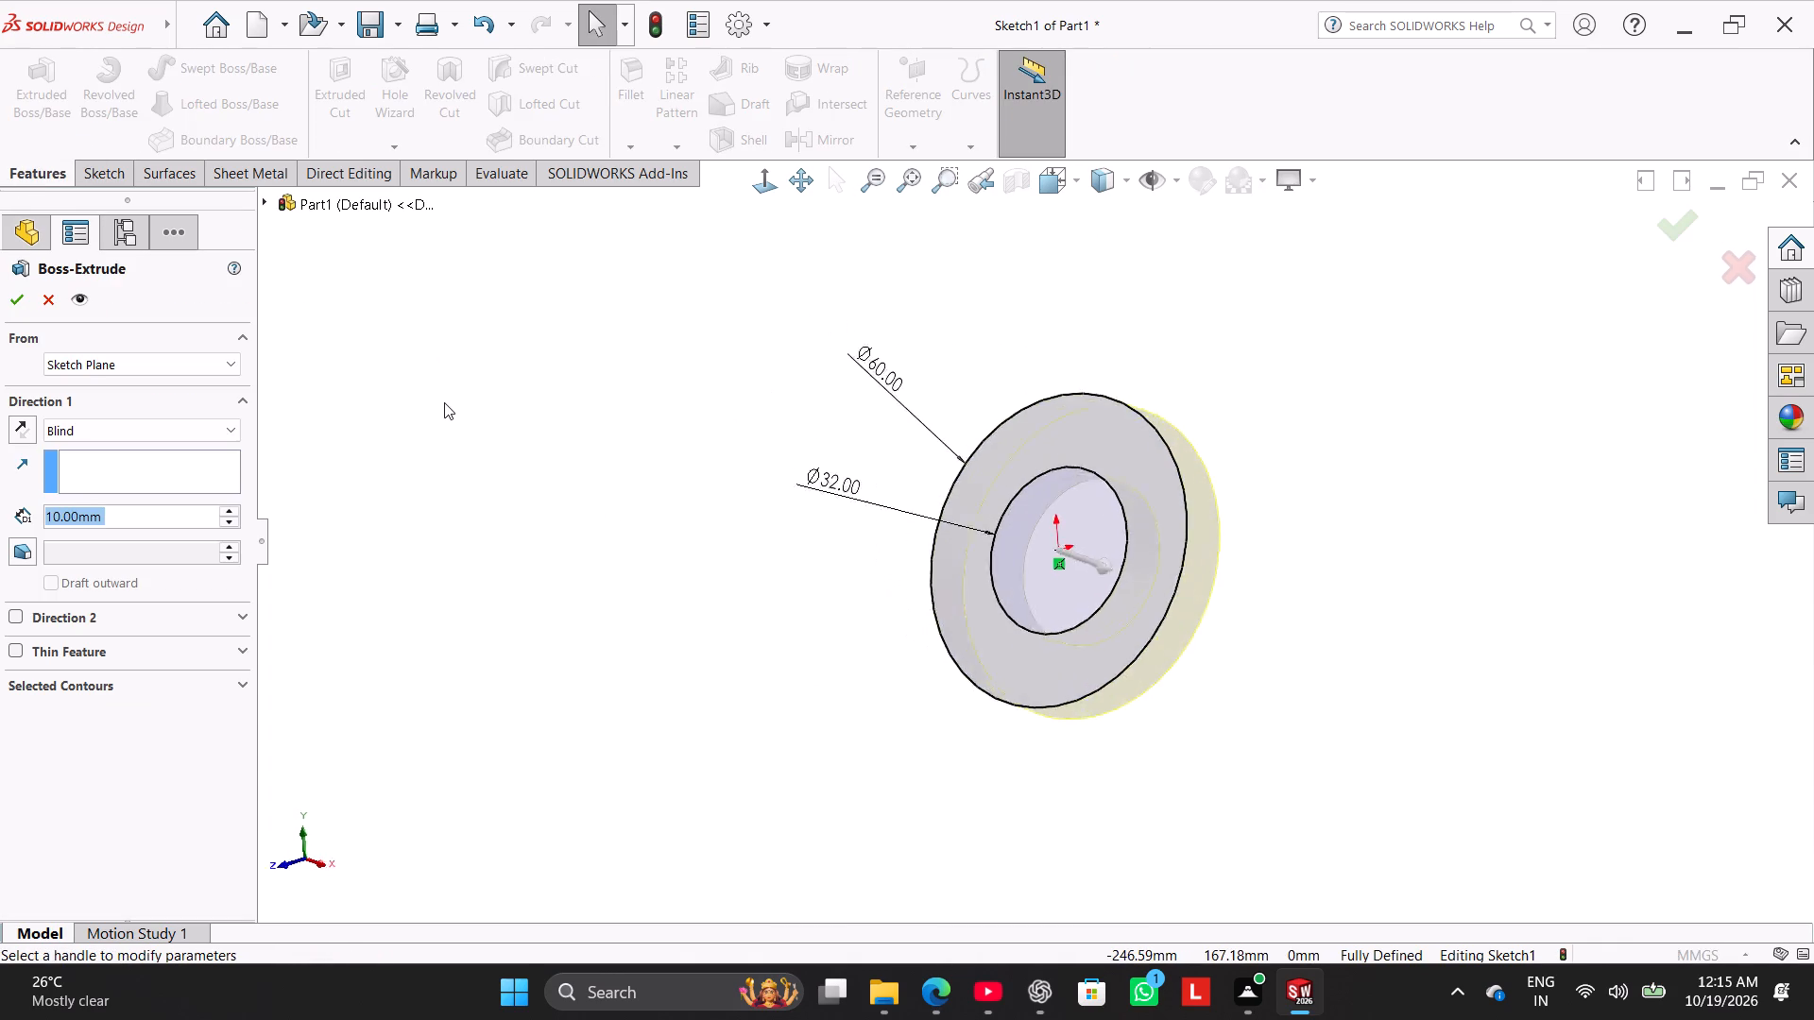
{"action": "left_click", "coordinate": [137, 418]}
{"action": "left_click", "coordinate": [193, 539]}
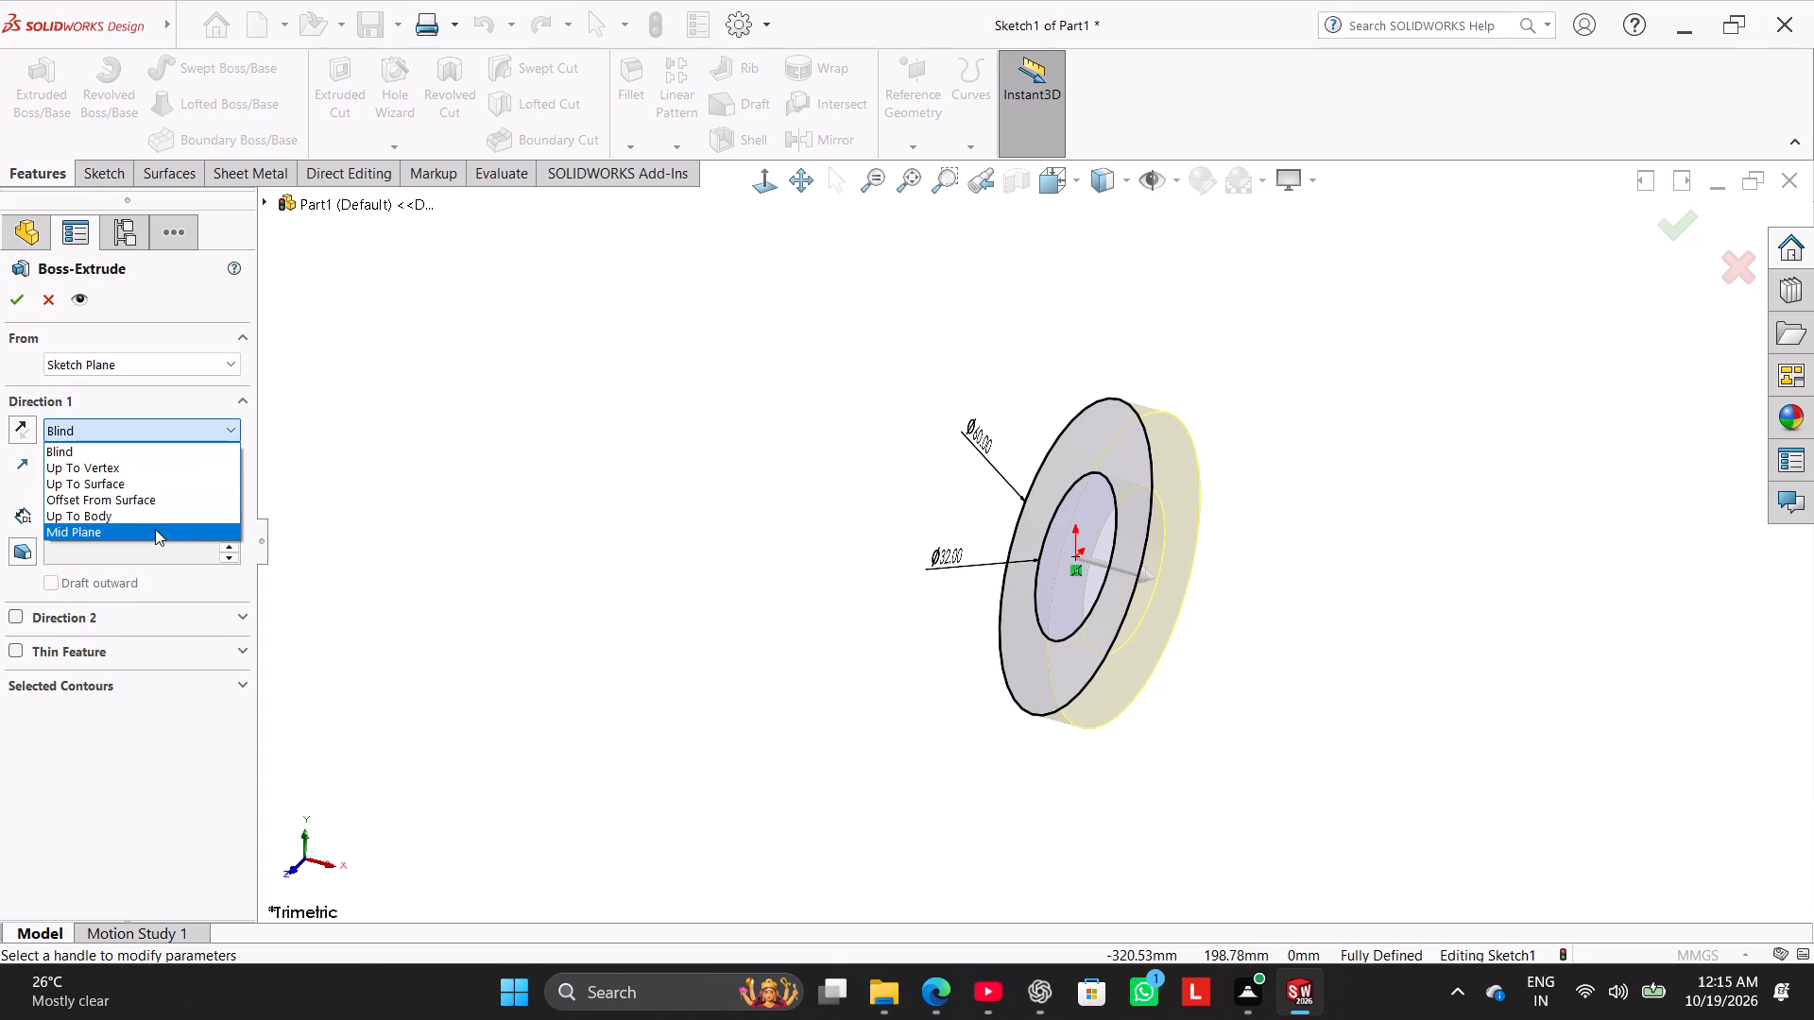
{"action": "left_click", "coordinate": [155, 529]}
{"action": "double_click", "coordinate": [140, 518]}
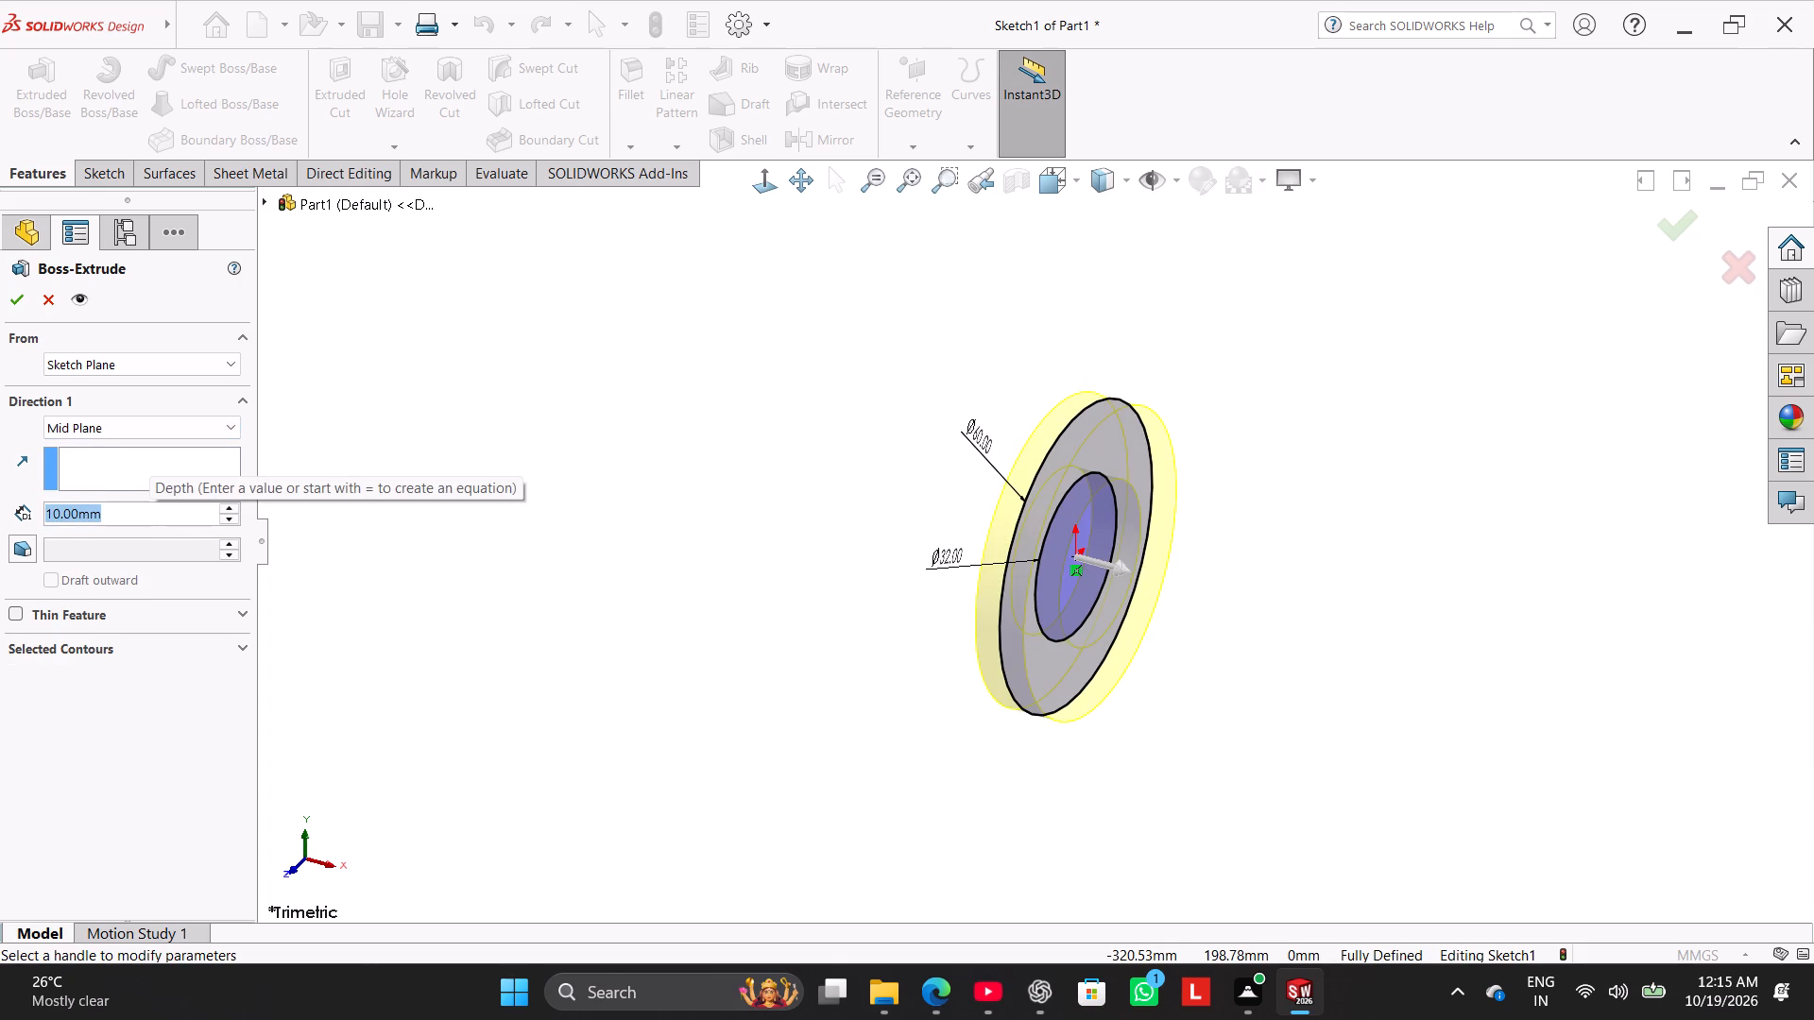
{"action": "type", "text": "68"}
{"action": "key", "text": "Return"}
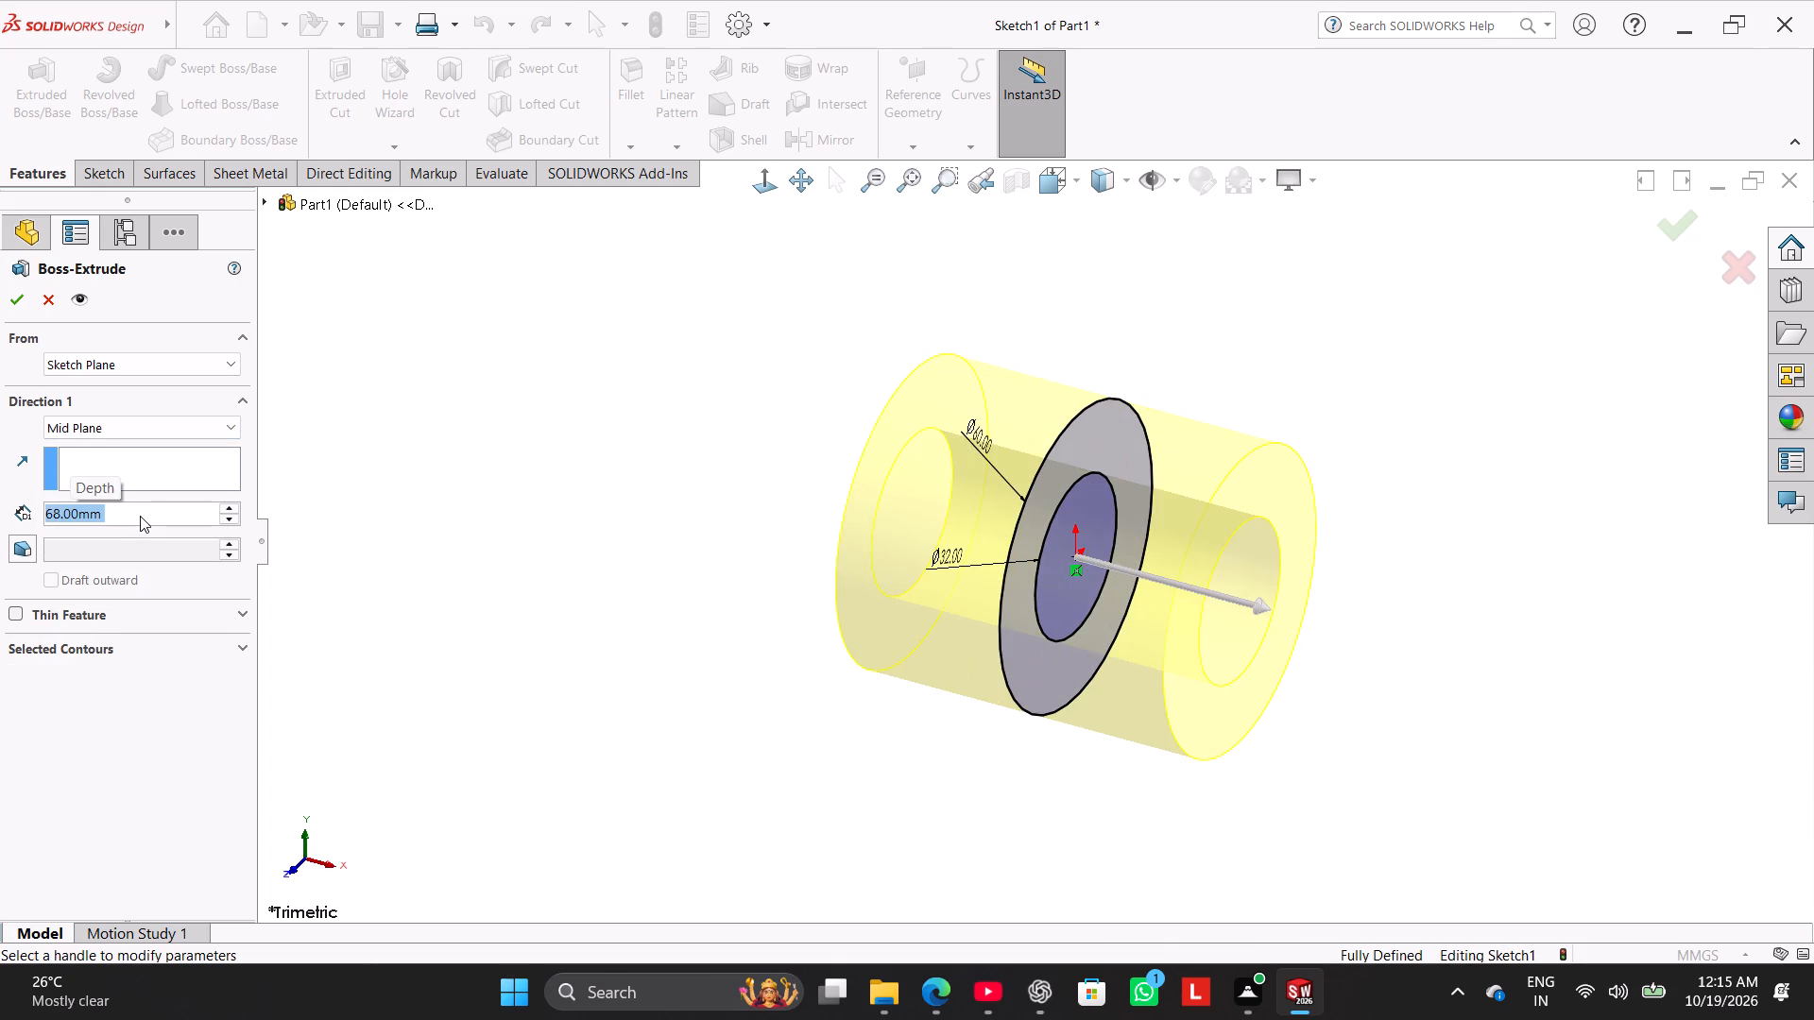
{"action": "left_click", "coordinate": [21, 306]}
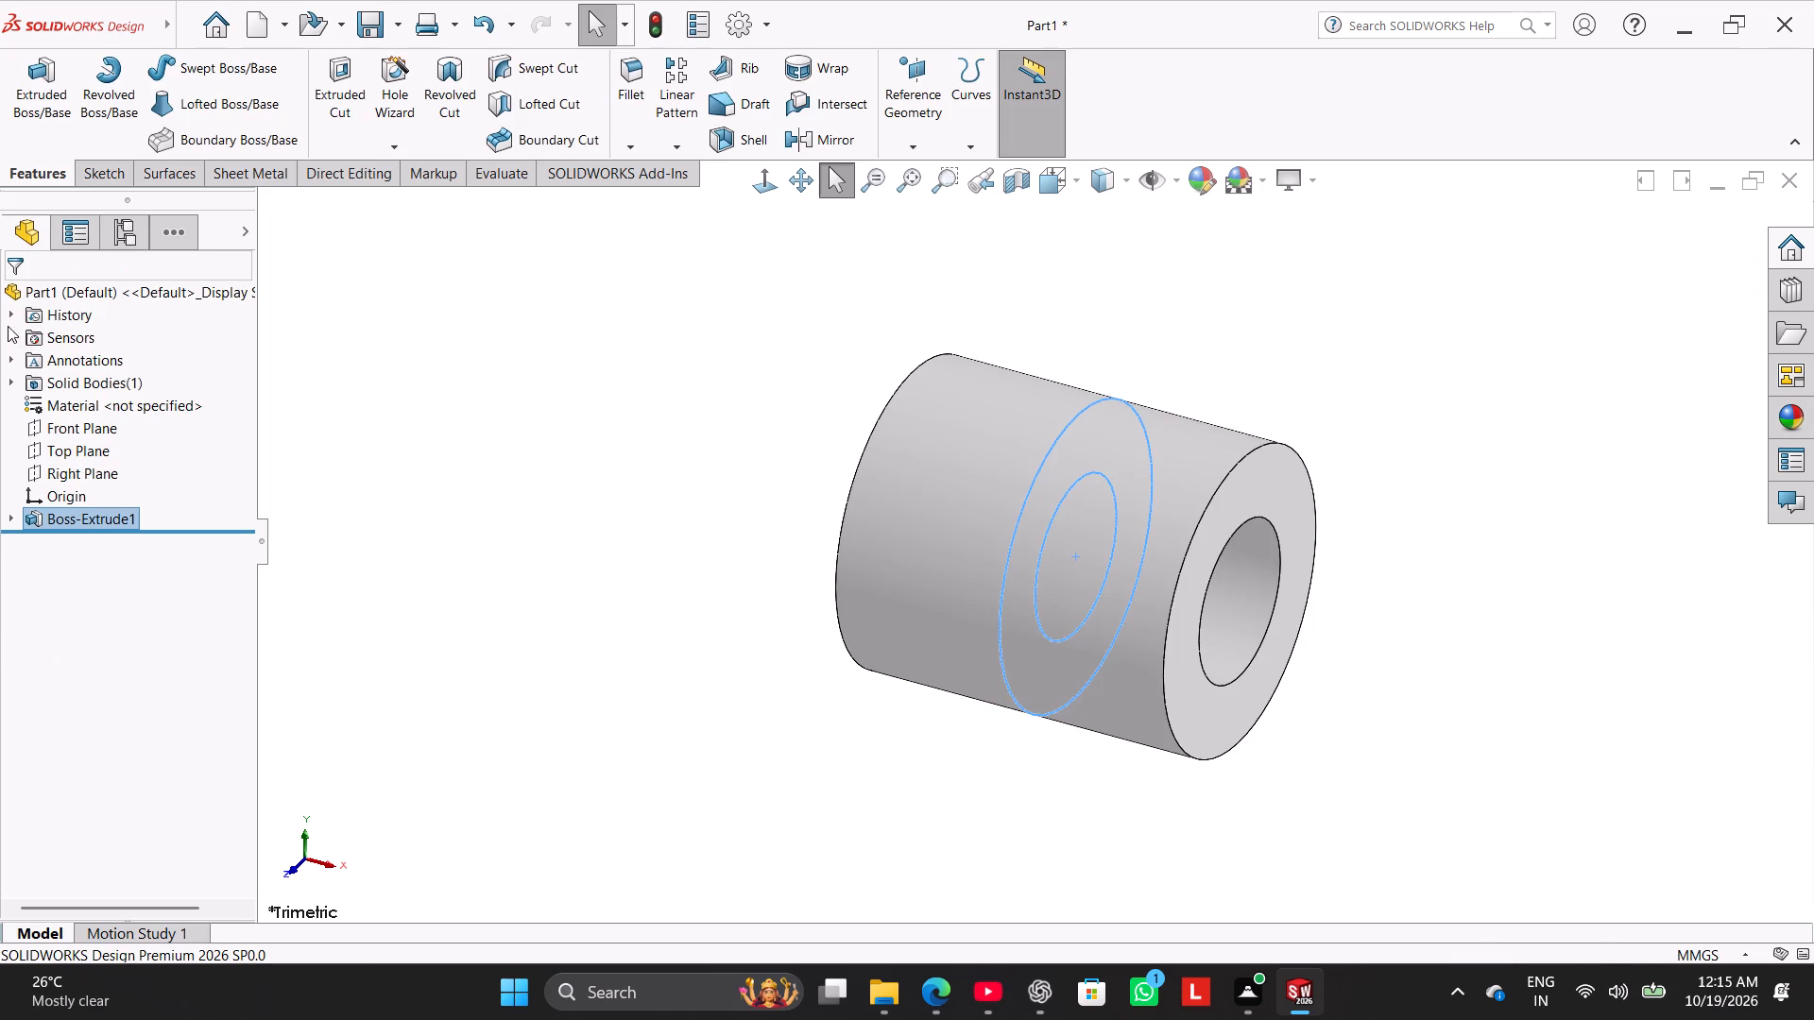
{"action": "right_click", "coordinate": [396, 399]}
{"action": "left_click", "coordinate": [767, 326]}
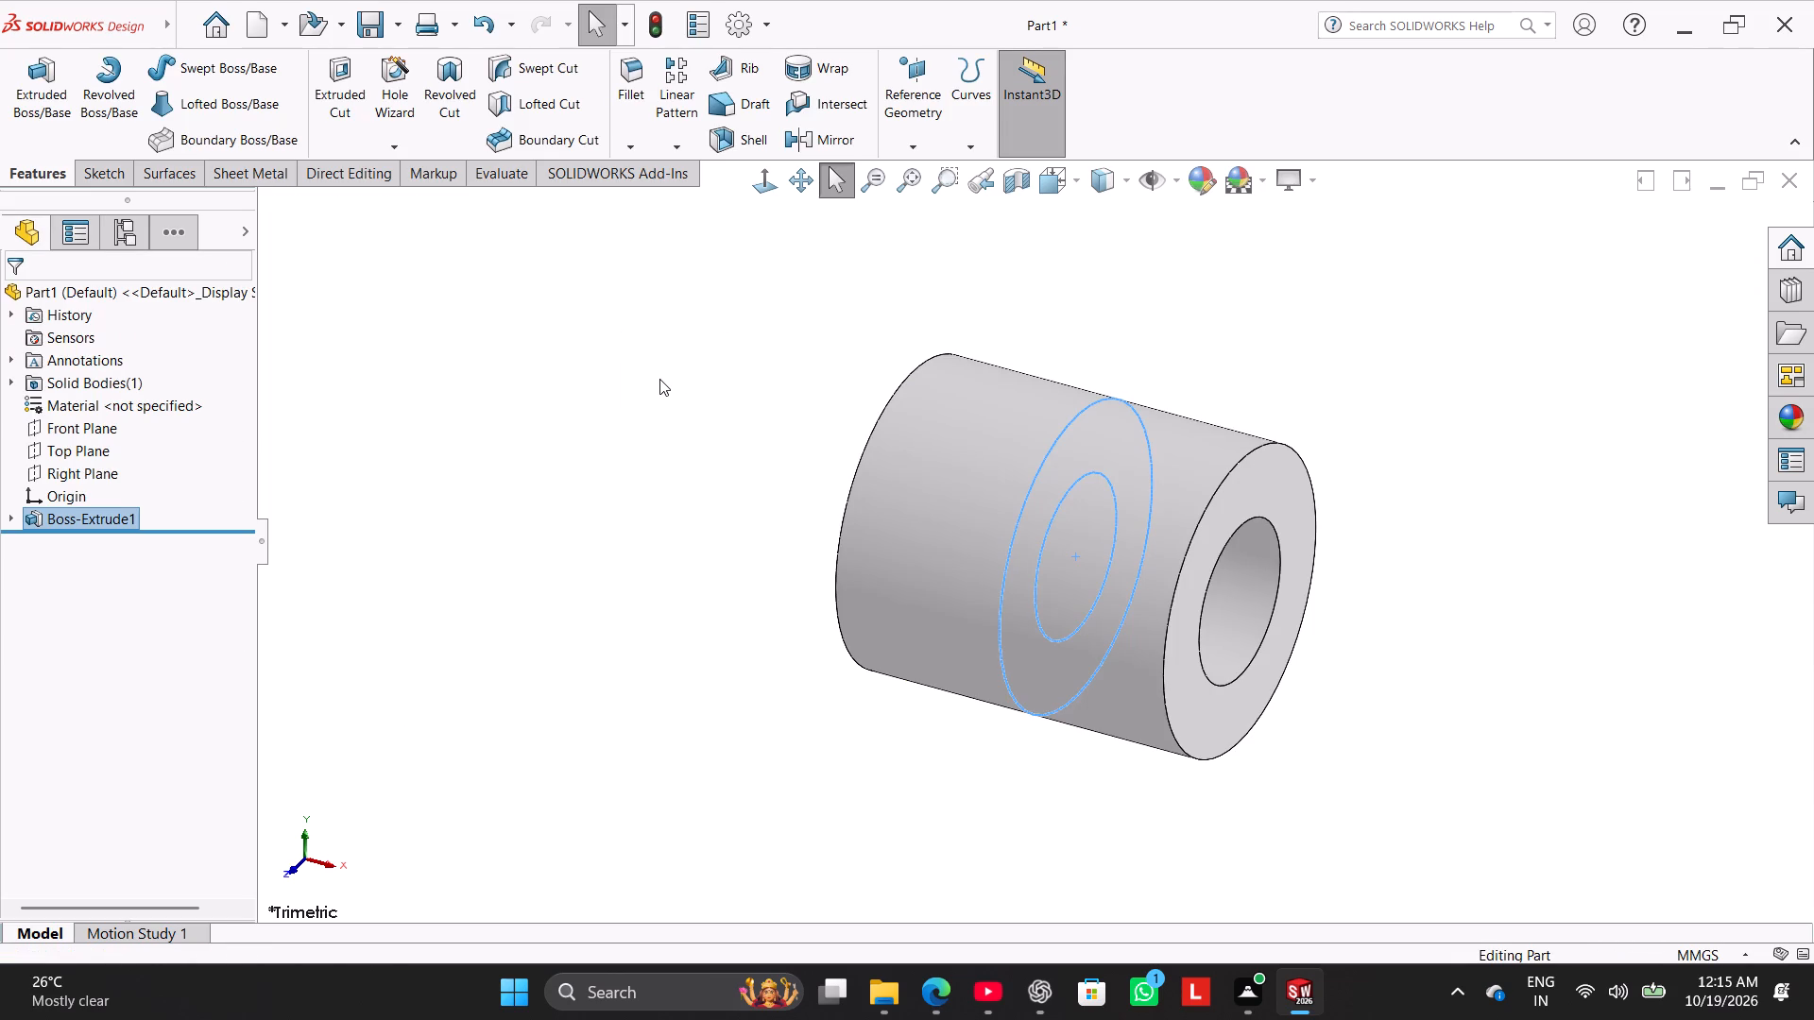
On the Front Plane, sketch a closed L-shaped profile from inside the cylinder downward, with a base about 122 mm long and 18 mm thick extending toward +X.
{"action": "right_click_drag", "start_coordinate": [623, 483], "coordinate": [769, 292]}
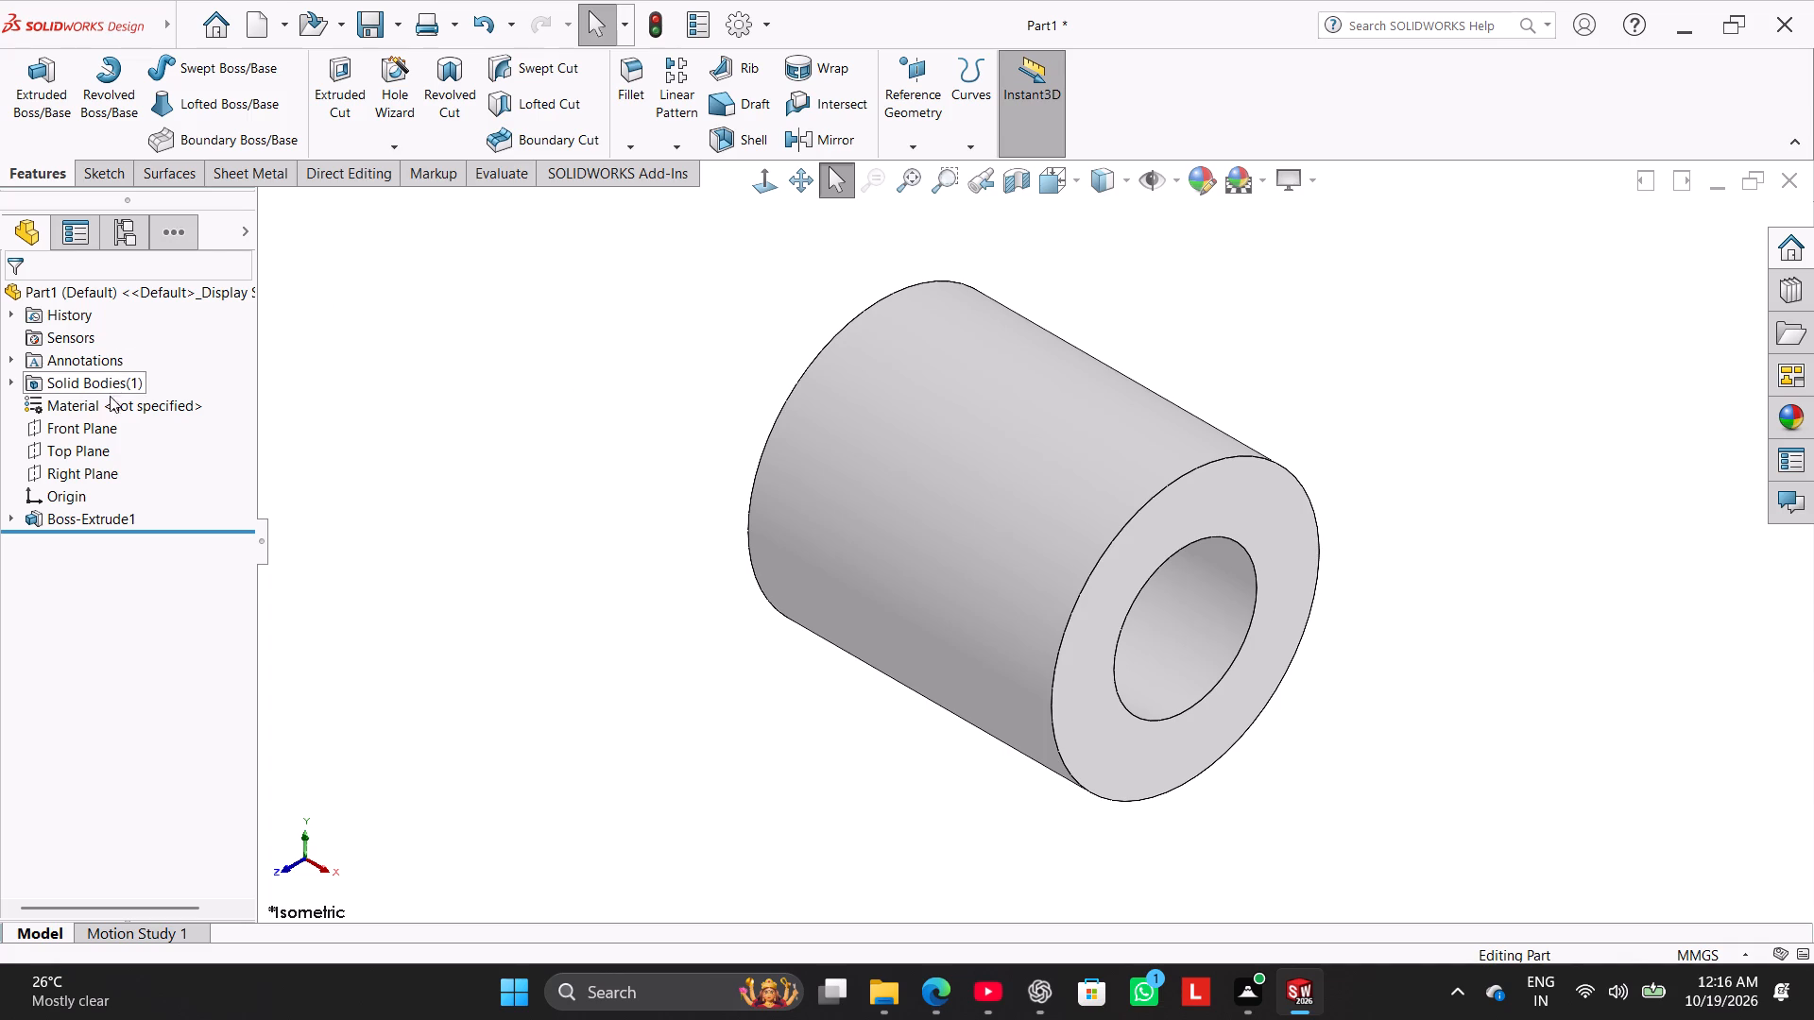
{"action": "left_click", "coordinate": [92, 425]}
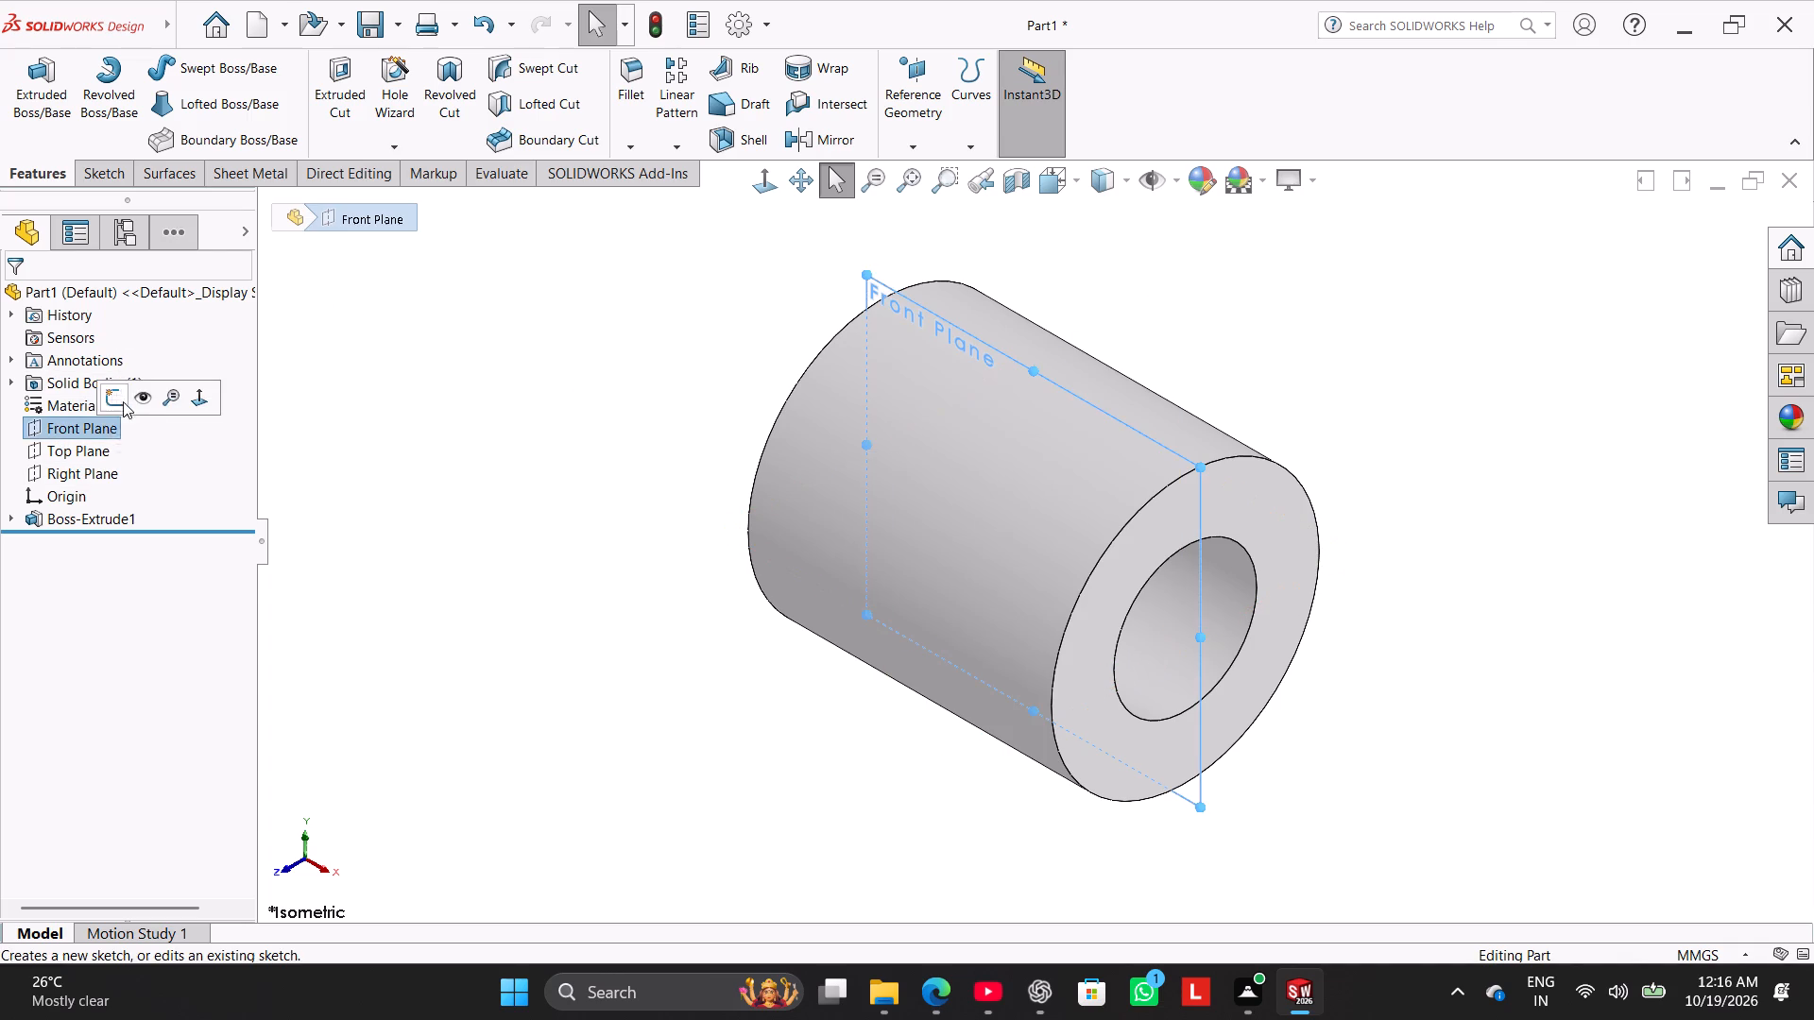
{"action": "left_click", "coordinate": [109, 389]}
{"action": "left_click", "coordinate": [364, 414]}
{"action": "scroll", "coordinate": [1018, 540], "scroll_direction": "up", "scroll_amount": 4}
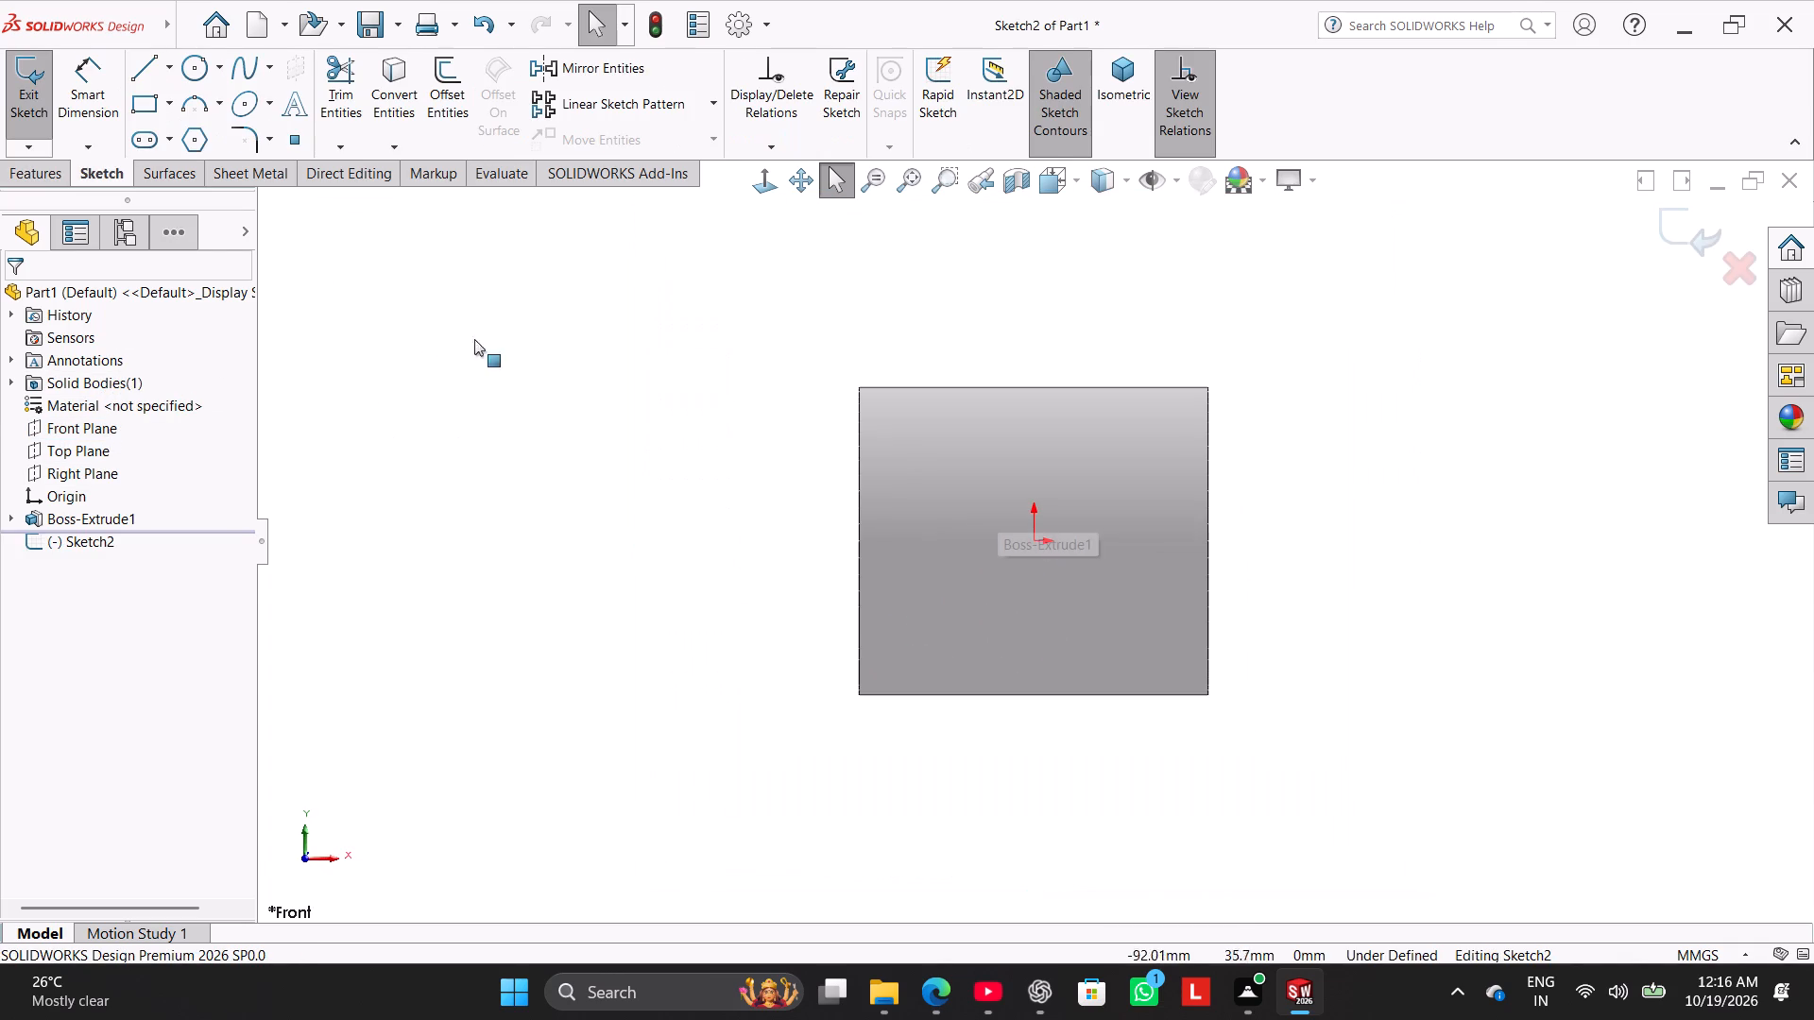
{"action": "left_click", "coordinate": [138, 73]}
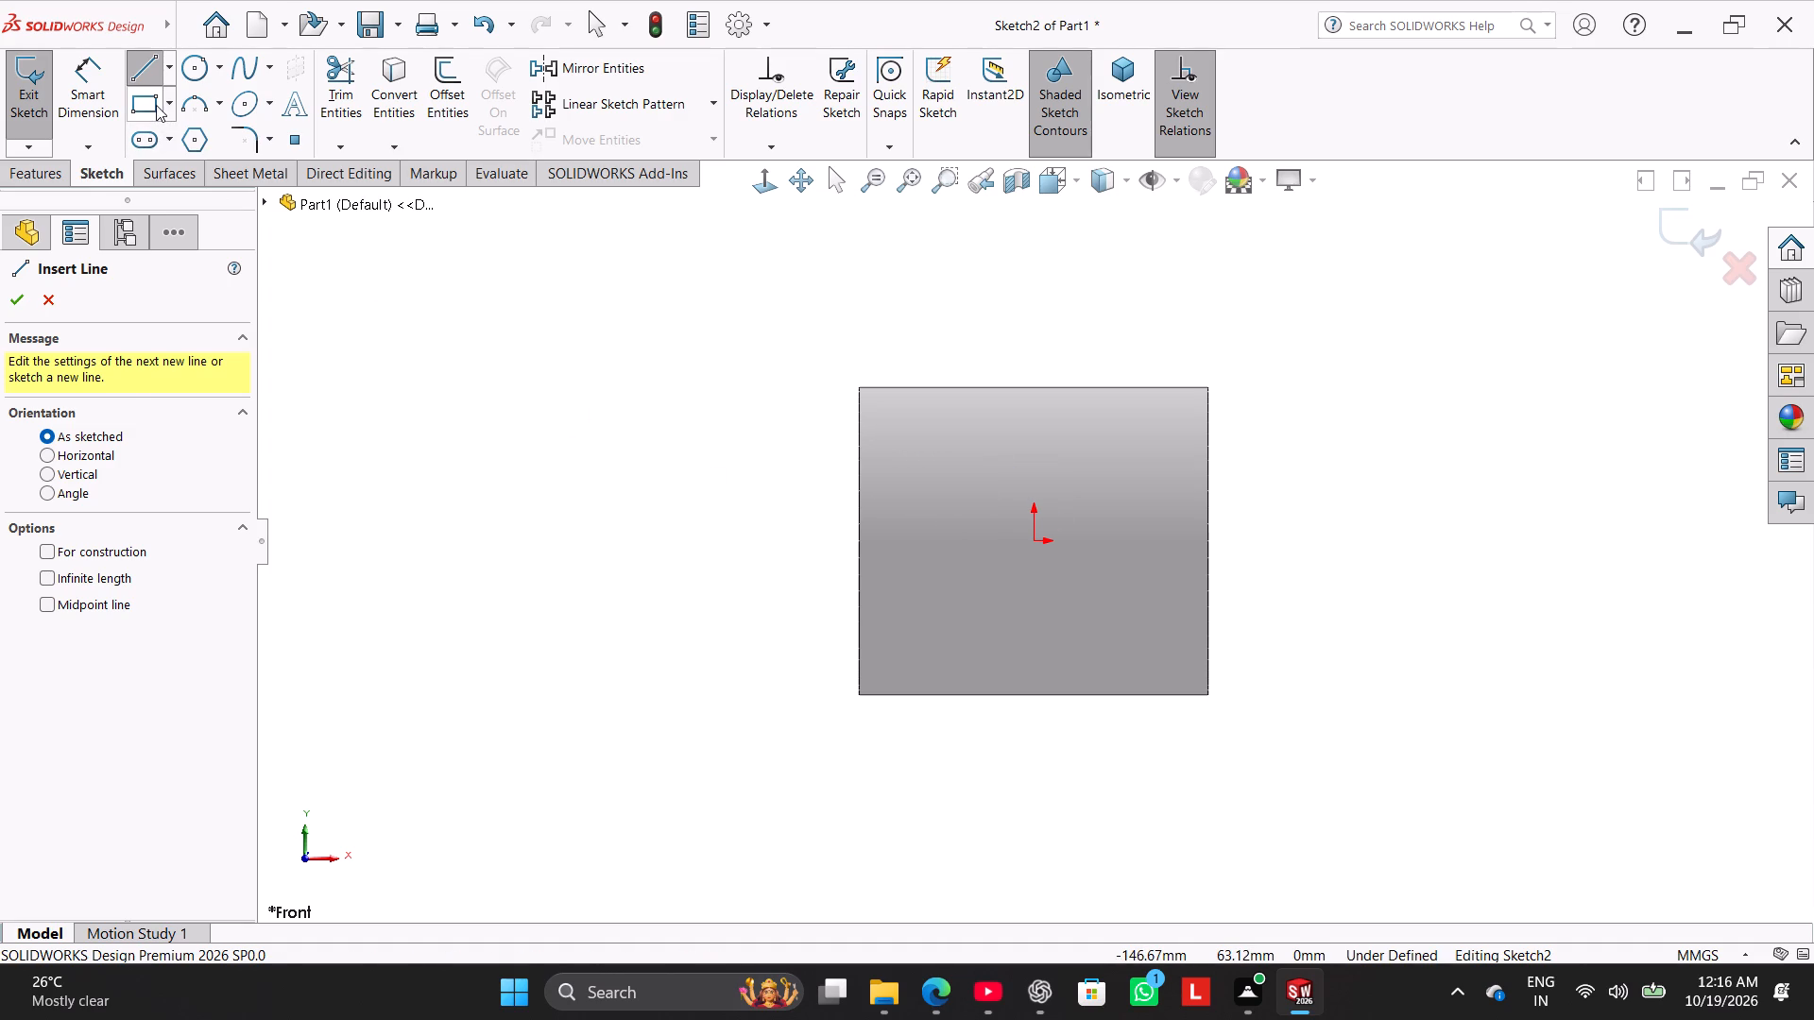
{"action": "left_click", "coordinate": [1145, 539]}
{"action": "left_click", "coordinate": [1146, 801]}
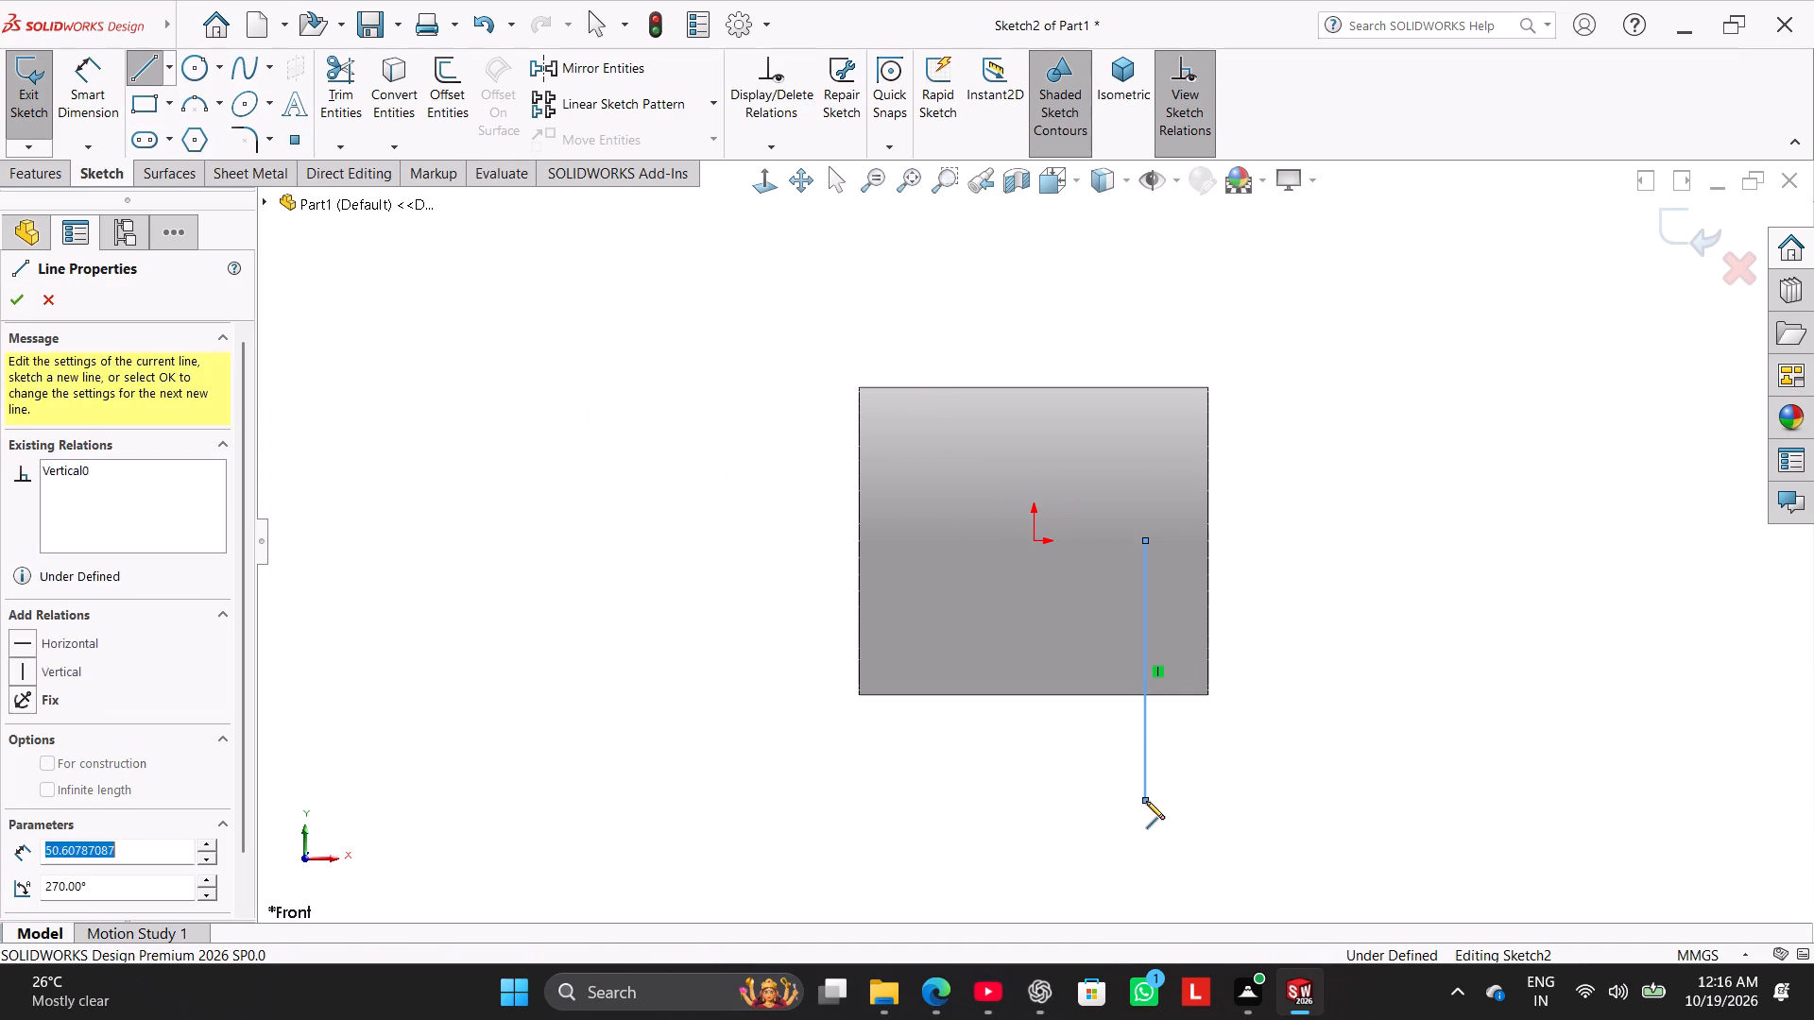
{"action": "left_click", "coordinate": [1559, 806]}
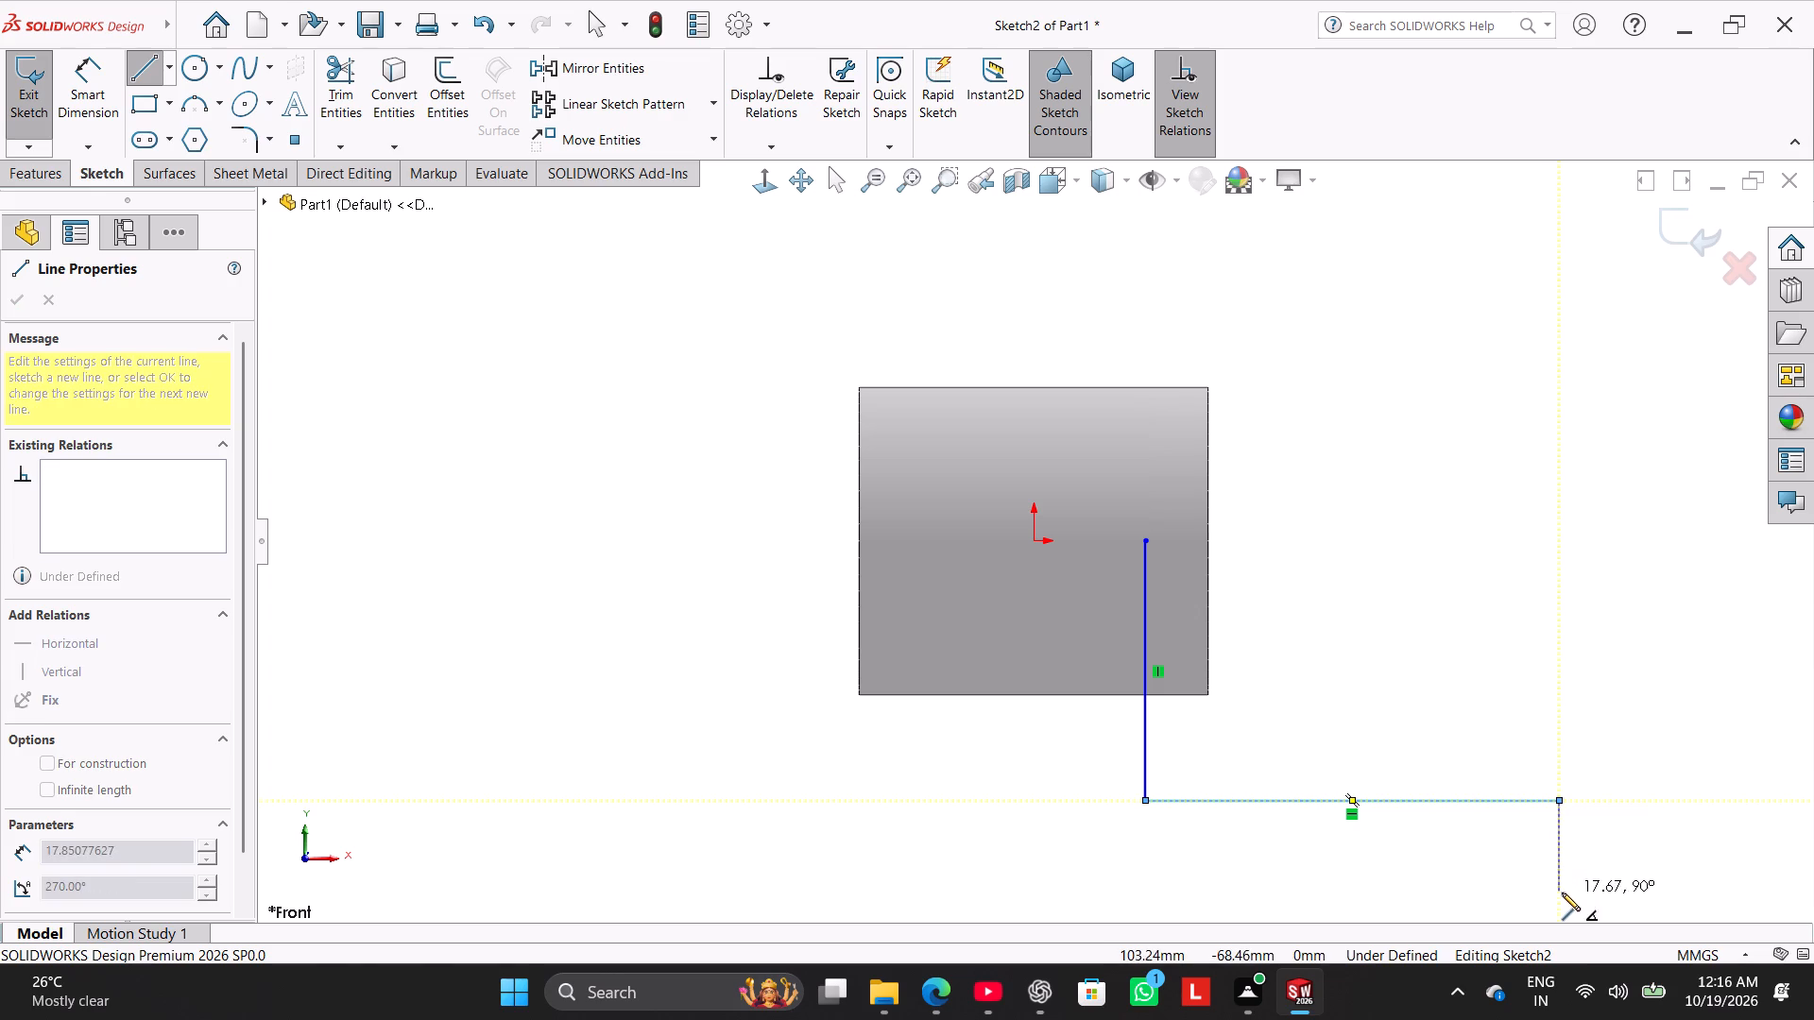
{"action": "left_click", "coordinate": [1561, 892]}
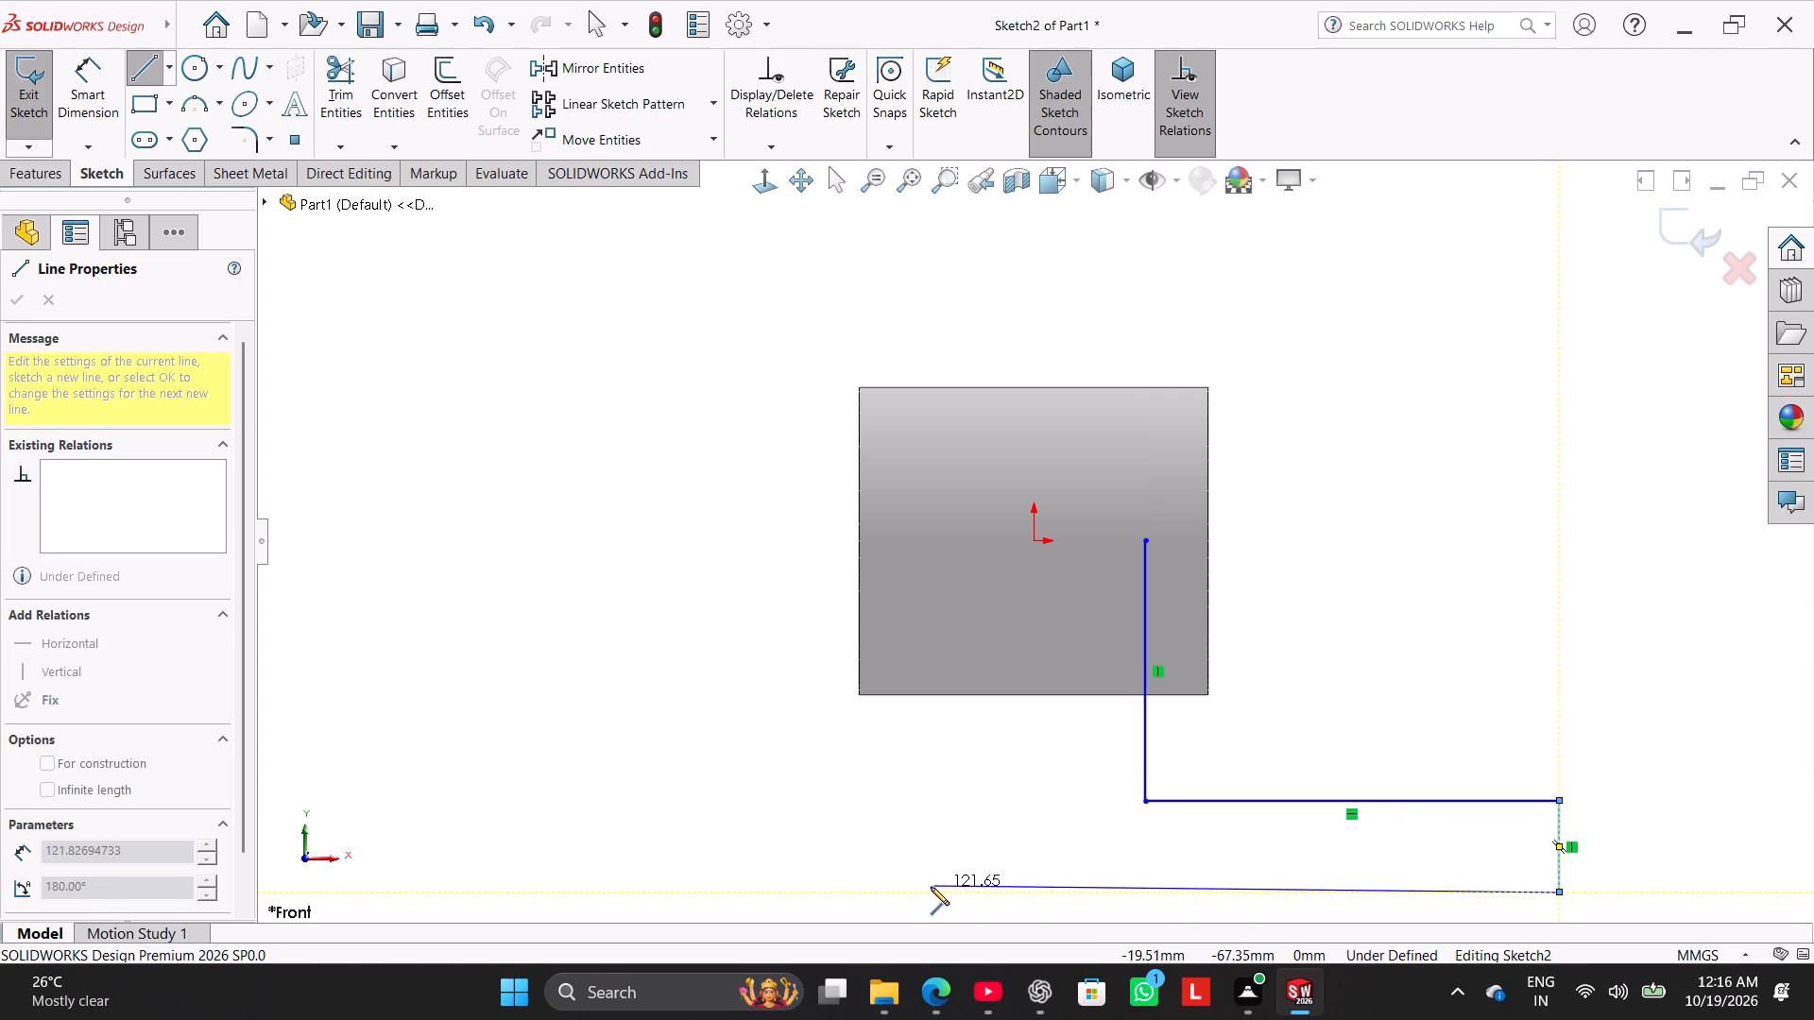
{"action": "left_click", "coordinate": [921, 892]}
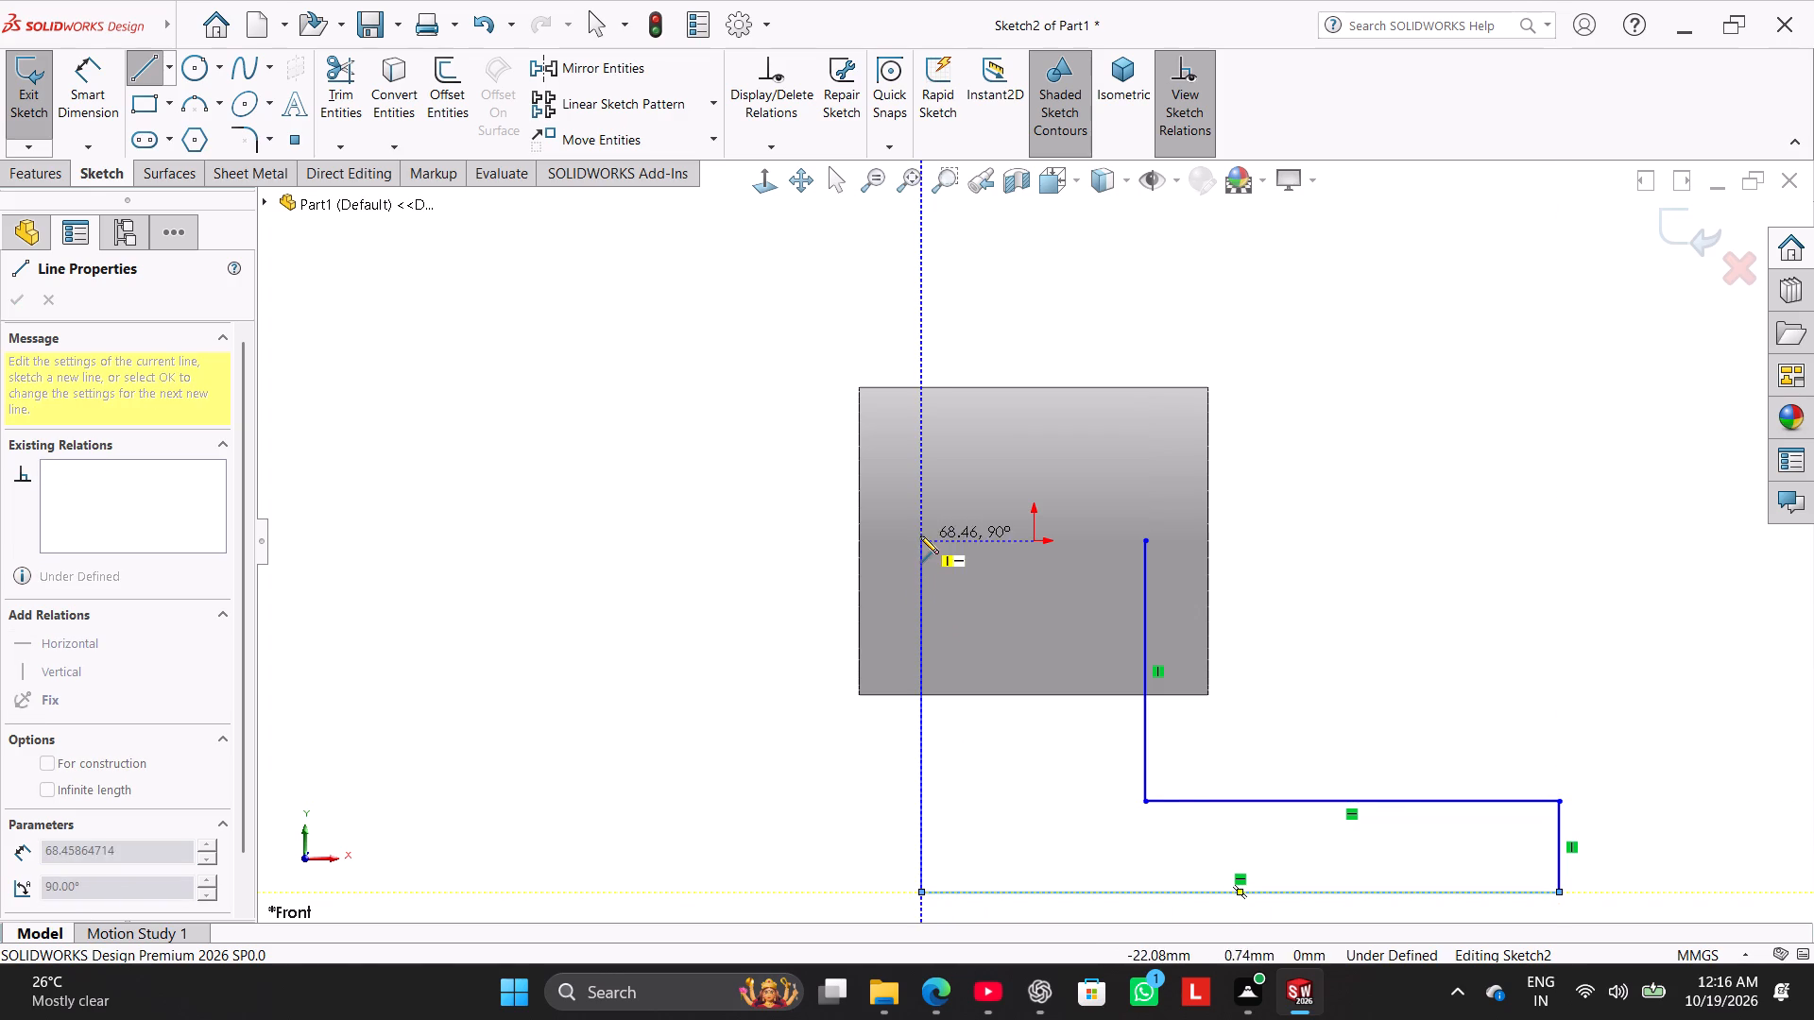
{"action": "left_click", "coordinate": [920, 534]}
{"action": "left_click", "coordinate": [1141, 545]}
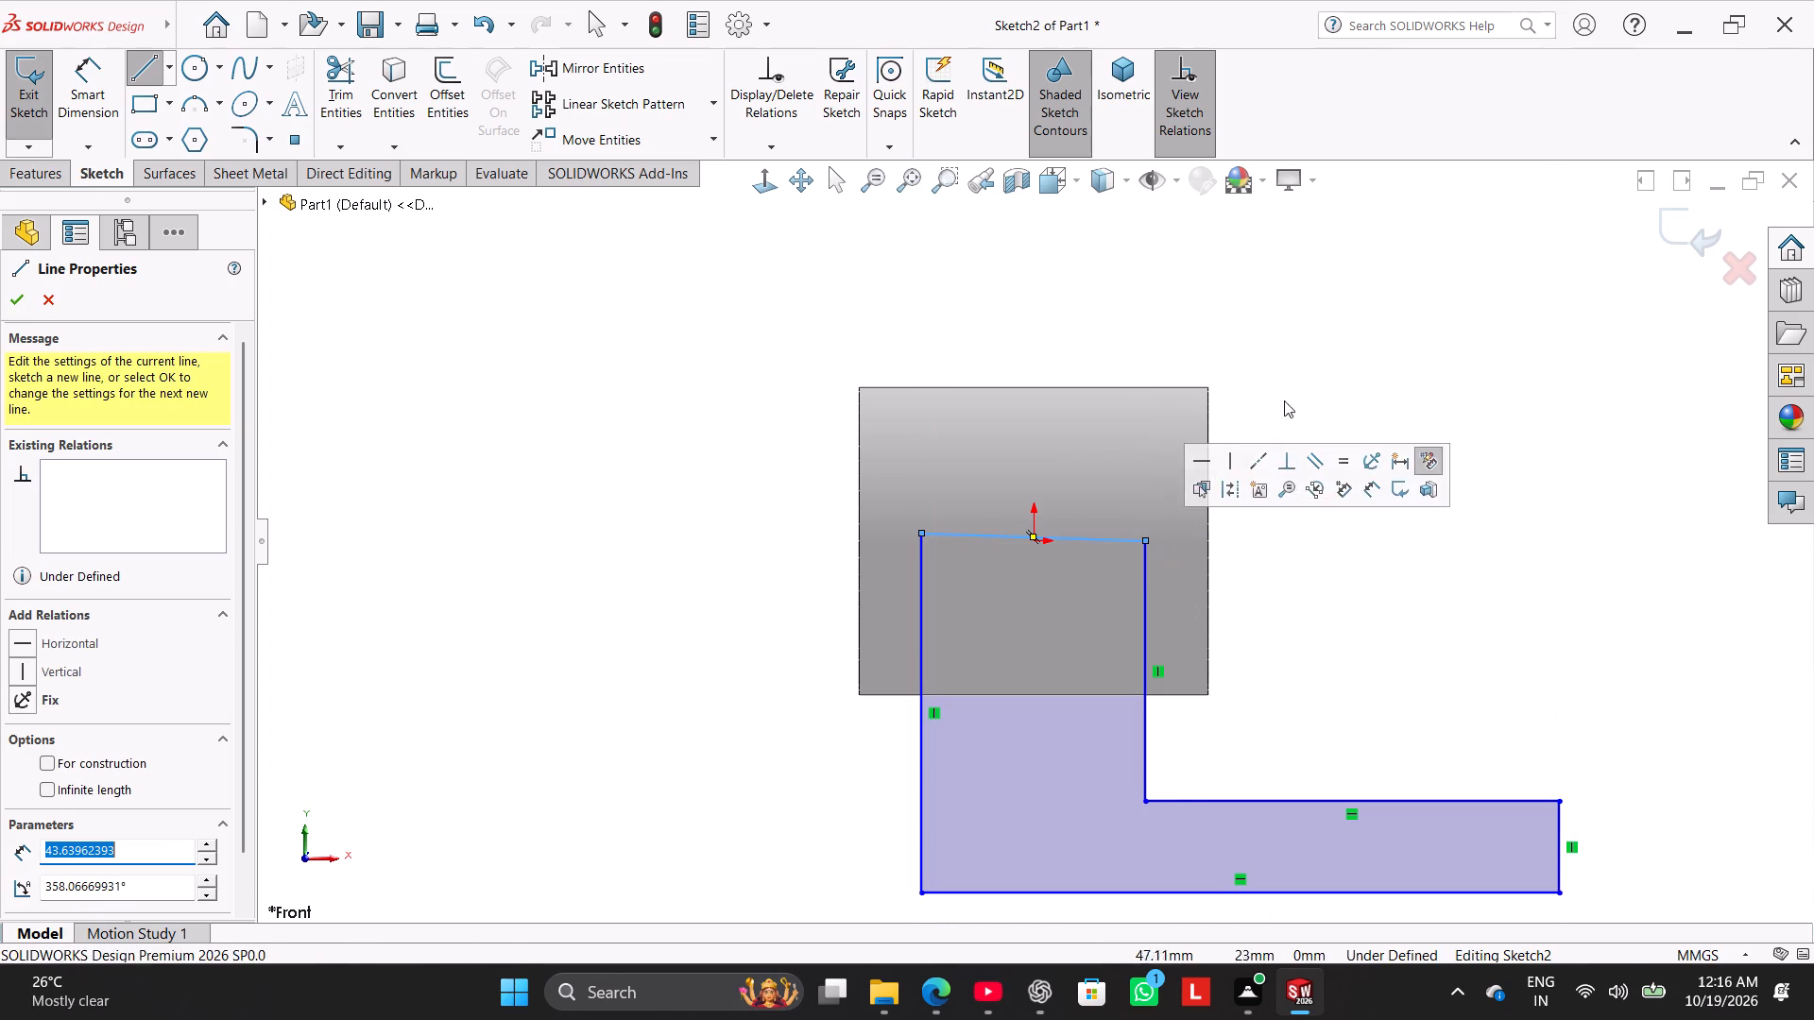
{"action": "right_click", "coordinate": [1290, 371]}
{"action": "left_click", "coordinate": [1326, 377]}
Constrain the profile's top line inside the cylinder with a coincident relation to the origin and a horizontal relation.
{"action": "scroll", "coordinate": [1155, 582], "scroll_direction": "down", "scroll_amount": 3}
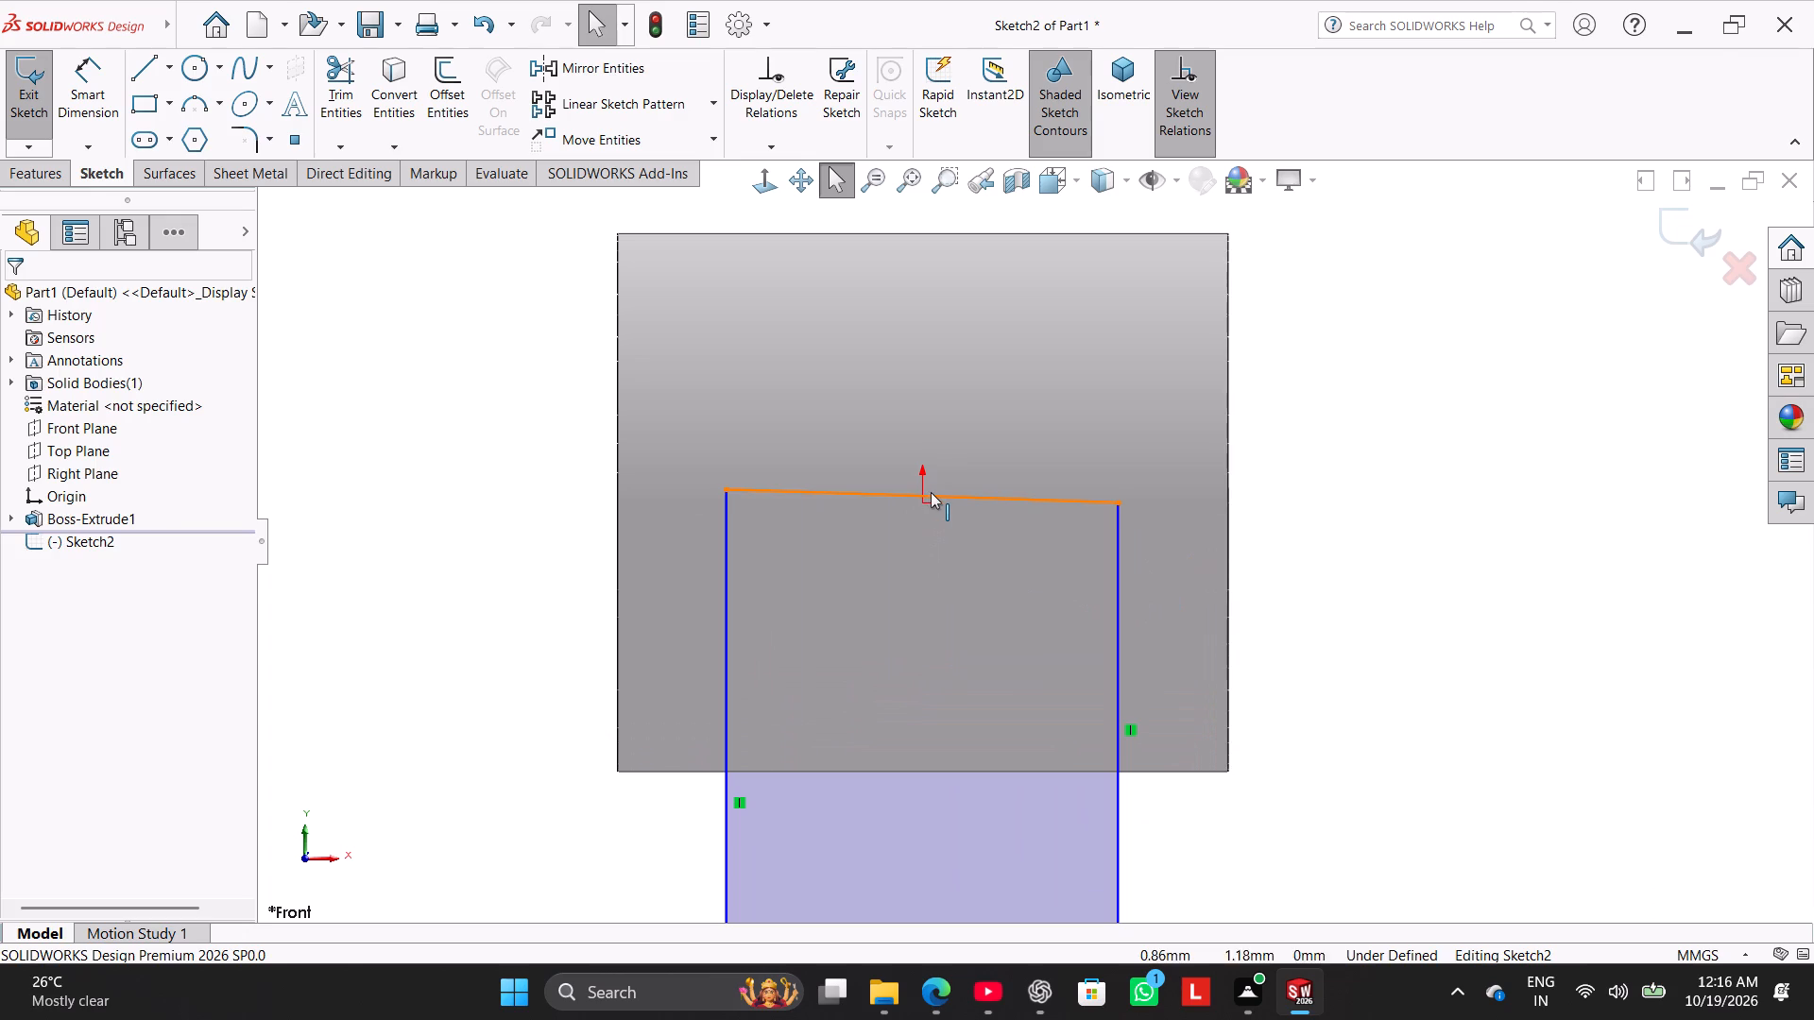
{"action": "left_click", "coordinate": [932, 492], "text": "ctrl"}
{"action": "left_click", "coordinate": [922, 506], "text": "ctrl"}
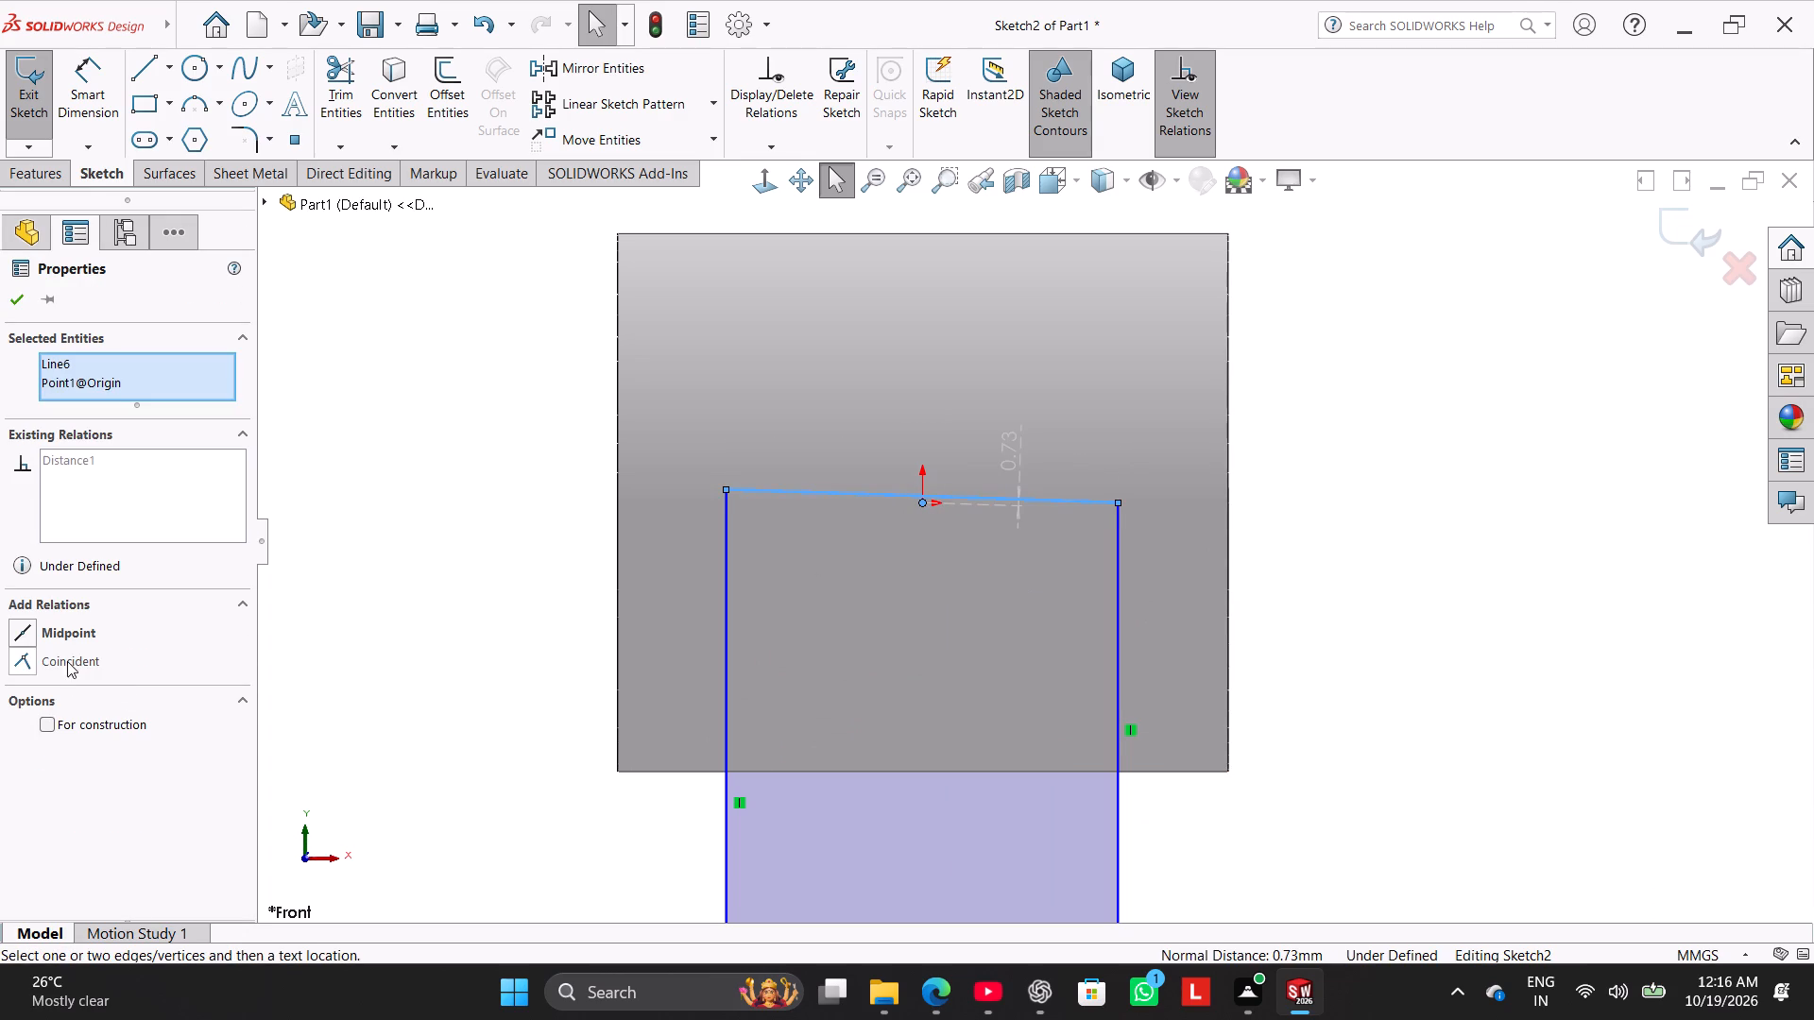
{"action": "left_click", "coordinate": [67, 661]}
{"action": "left_click", "coordinate": [1555, 446]}
{"action": "right_click", "coordinate": [1087, 509]}
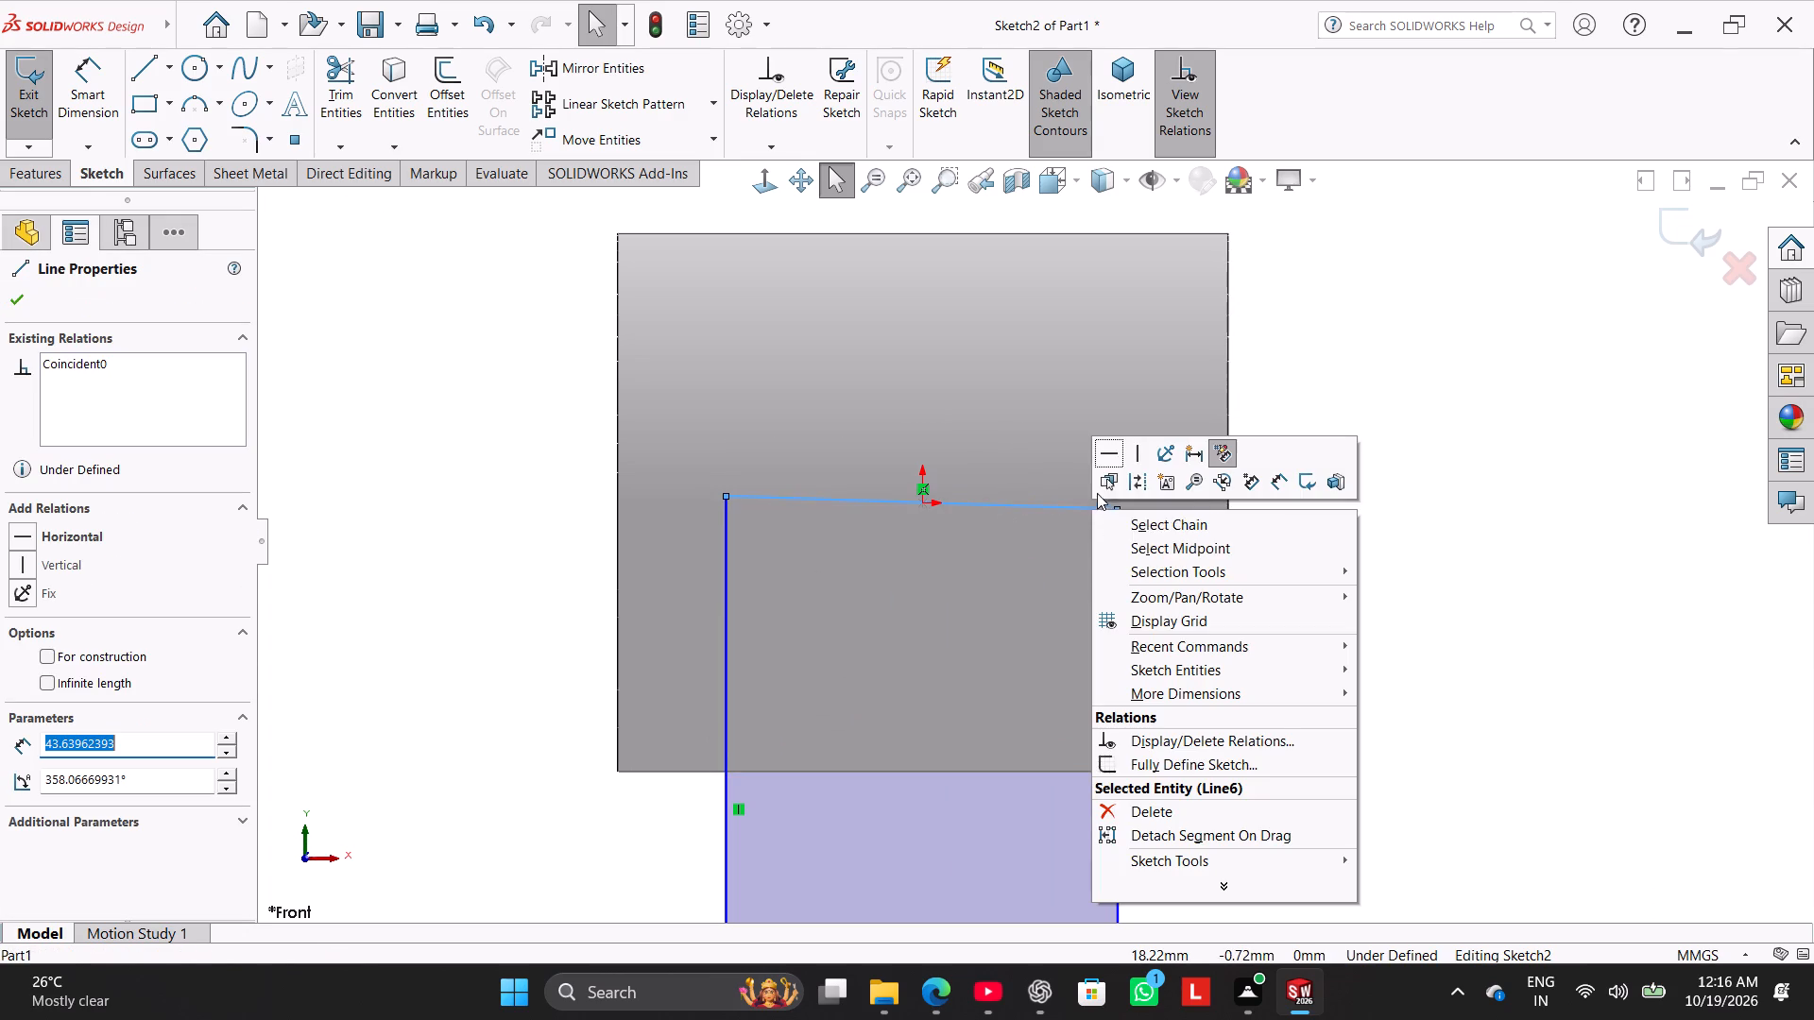
{"action": "left_click", "coordinate": [1102, 461]}
{"action": "left_click", "coordinate": [464, 576]}
{"action": "scroll", "coordinate": [745, 664], "scroll_direction": "up", "scroll_amount": 3}
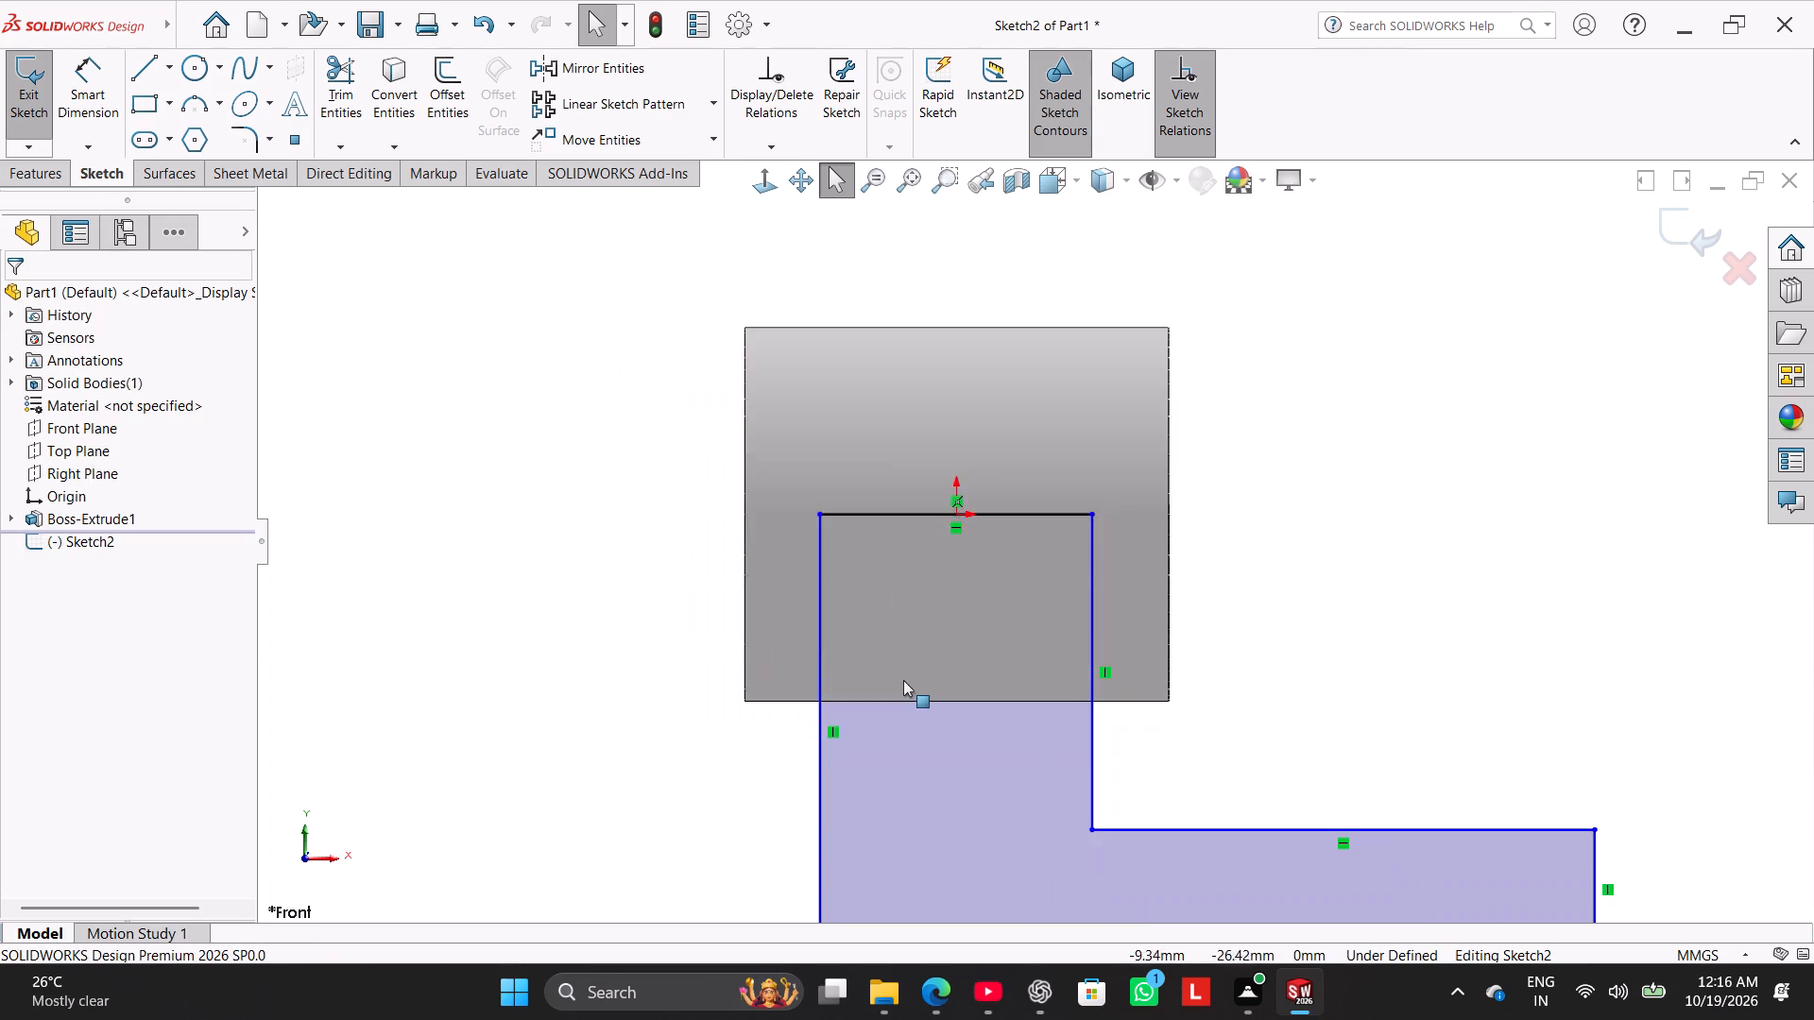
Dimension the L-profile's two upright sides each 8 mm inward from the nearest end face of the cylinder.
{"action": "scroll", "coordinate": [903, 680], "scroll_direction": "up", "scroll_amount": 1}
{"action": "left_click", "coordinate": [96, 97]}
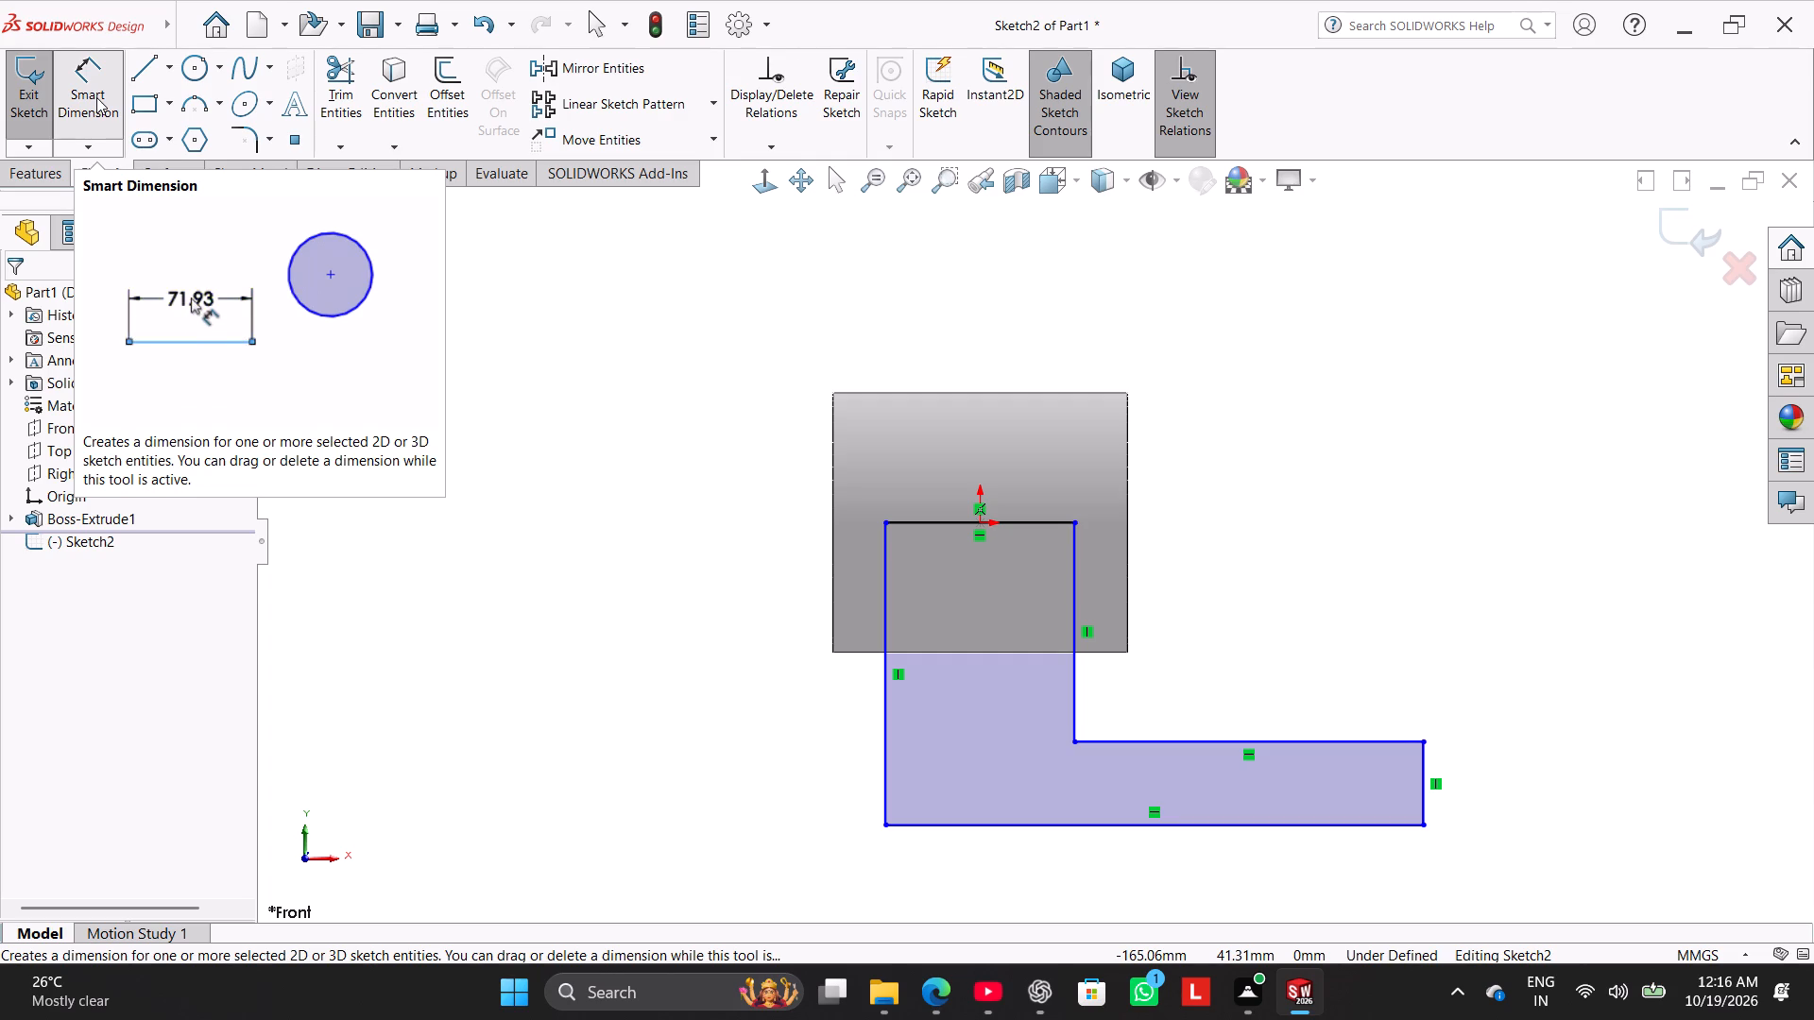
{"action": "left_click", "coordinate": [882, 601]}
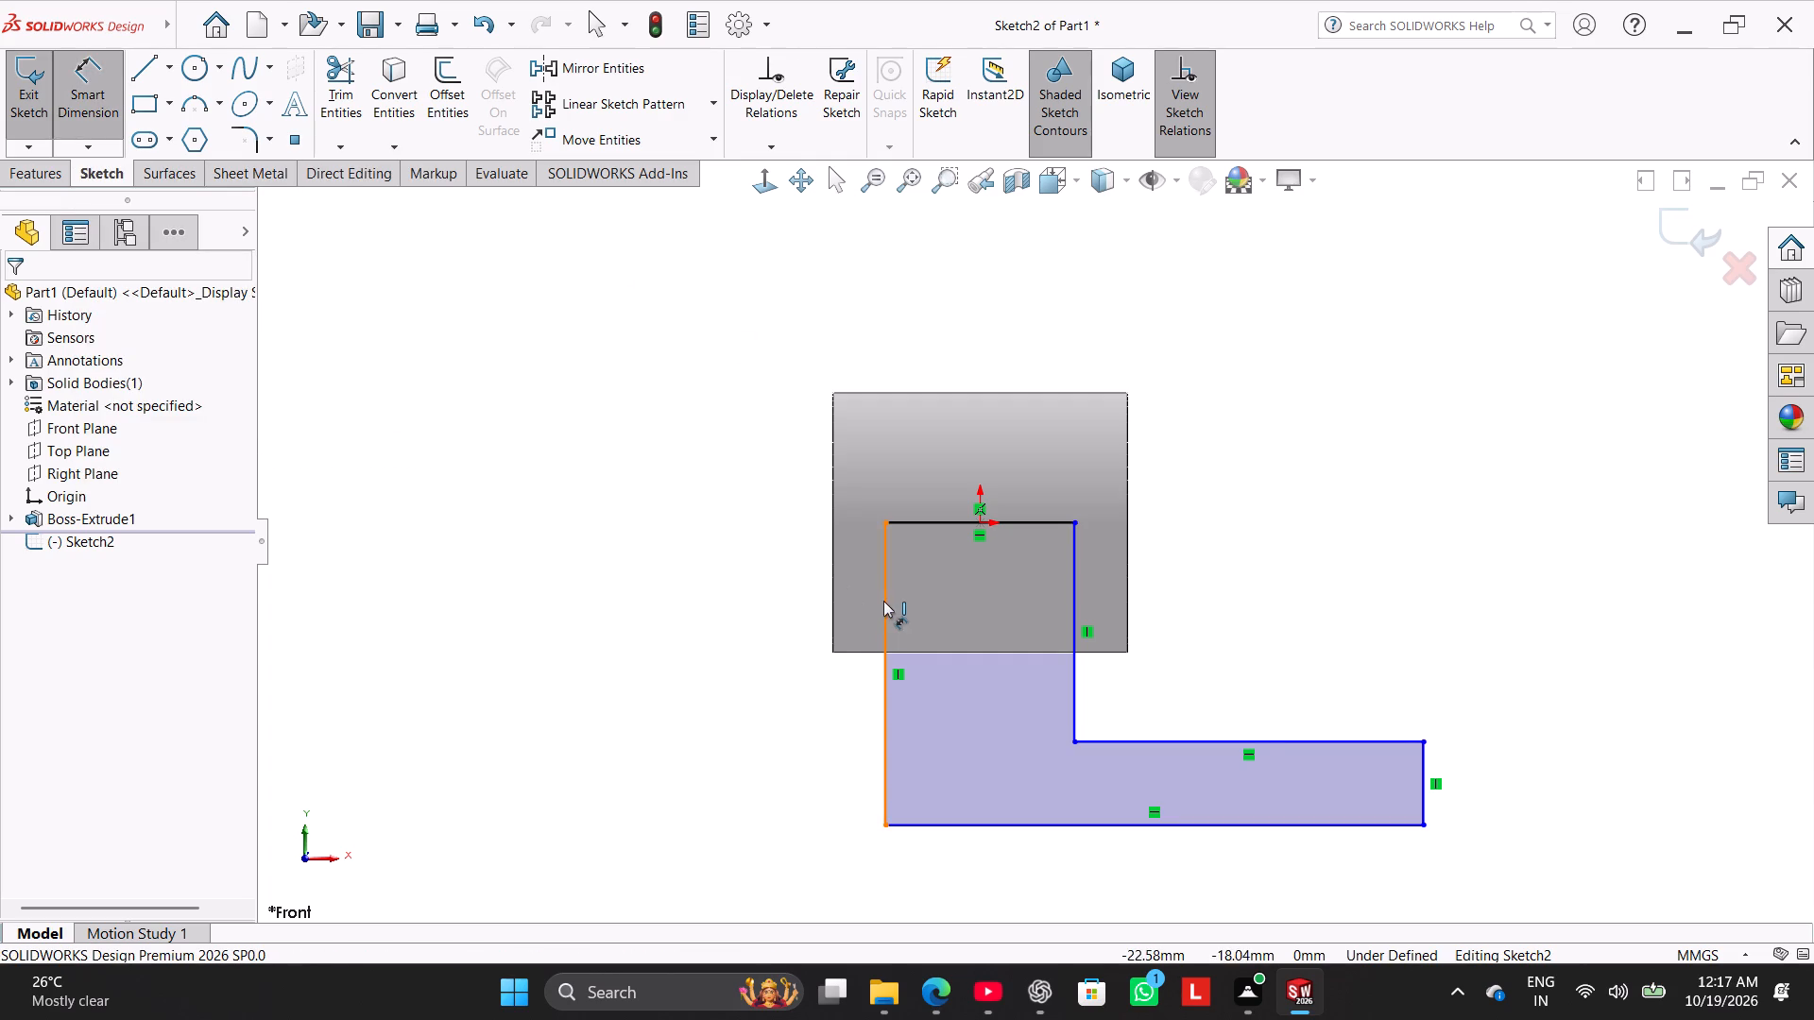
{"action": "left_click", "coordinate": [834, 566]}
{"action": "left_click", "coordinate": [829, 337]}
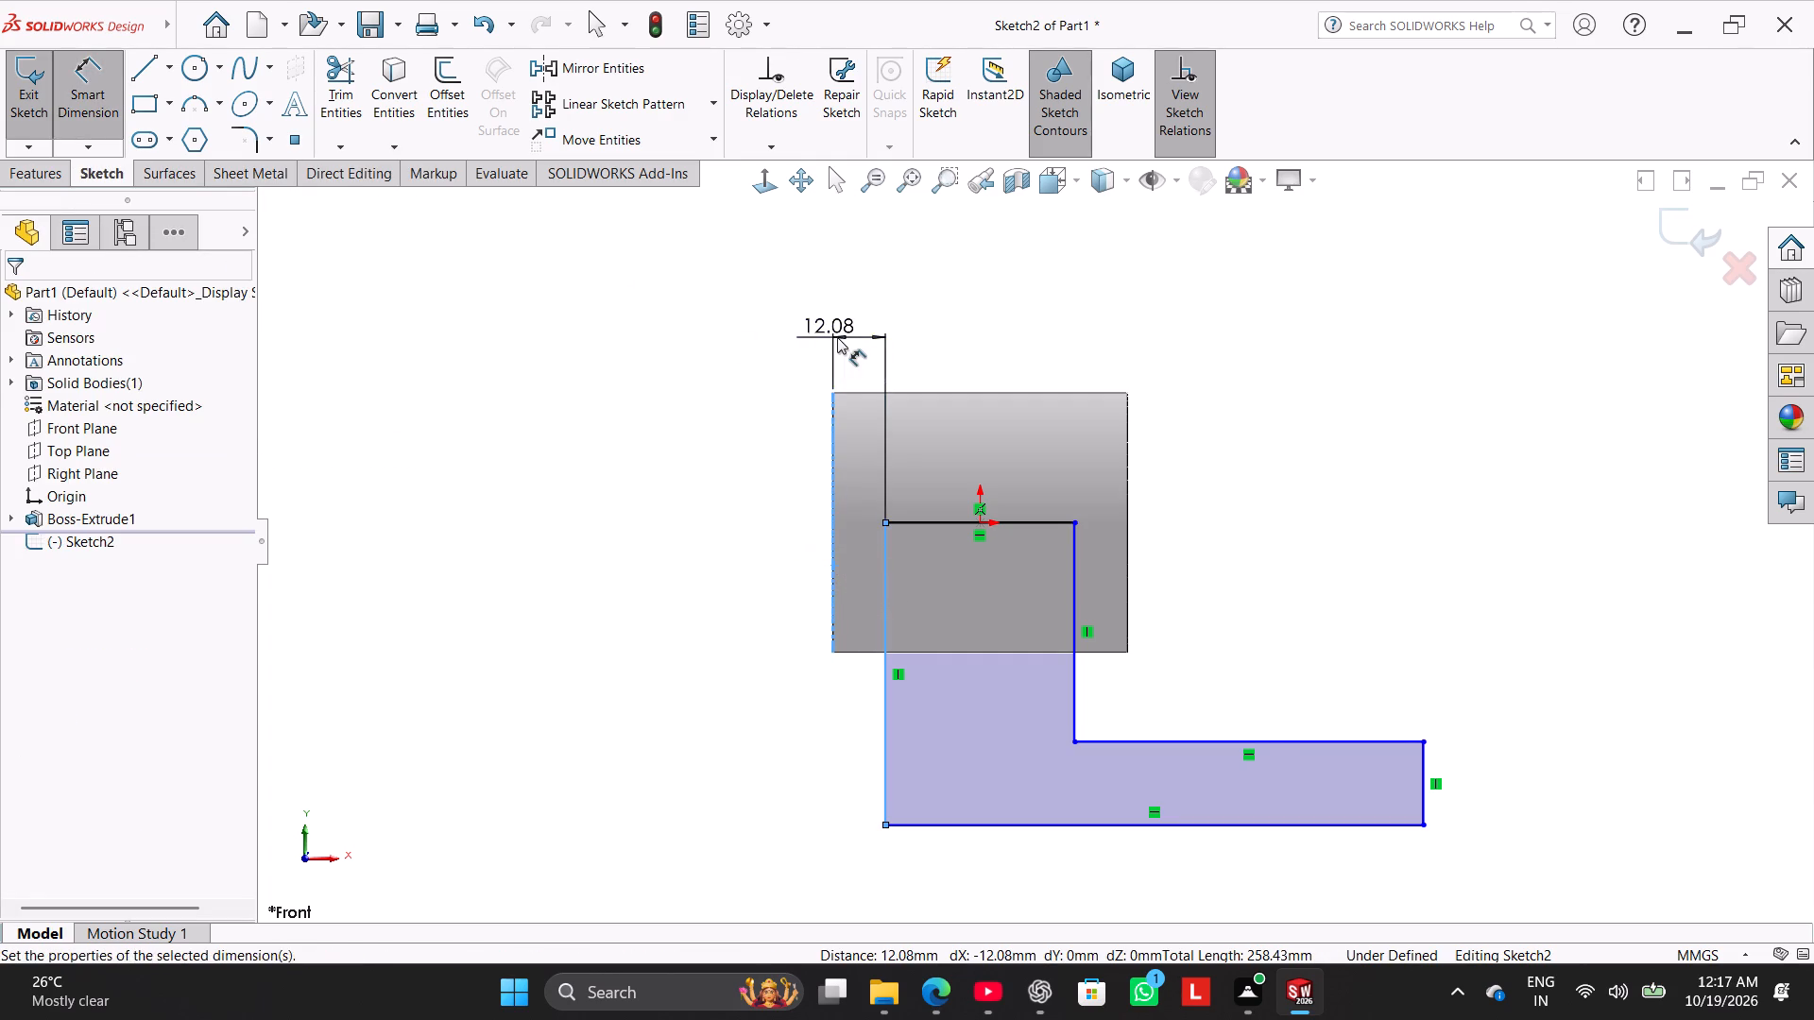
{"action": "key", "text": "8"}
{"action": "key", "text": "Return"}
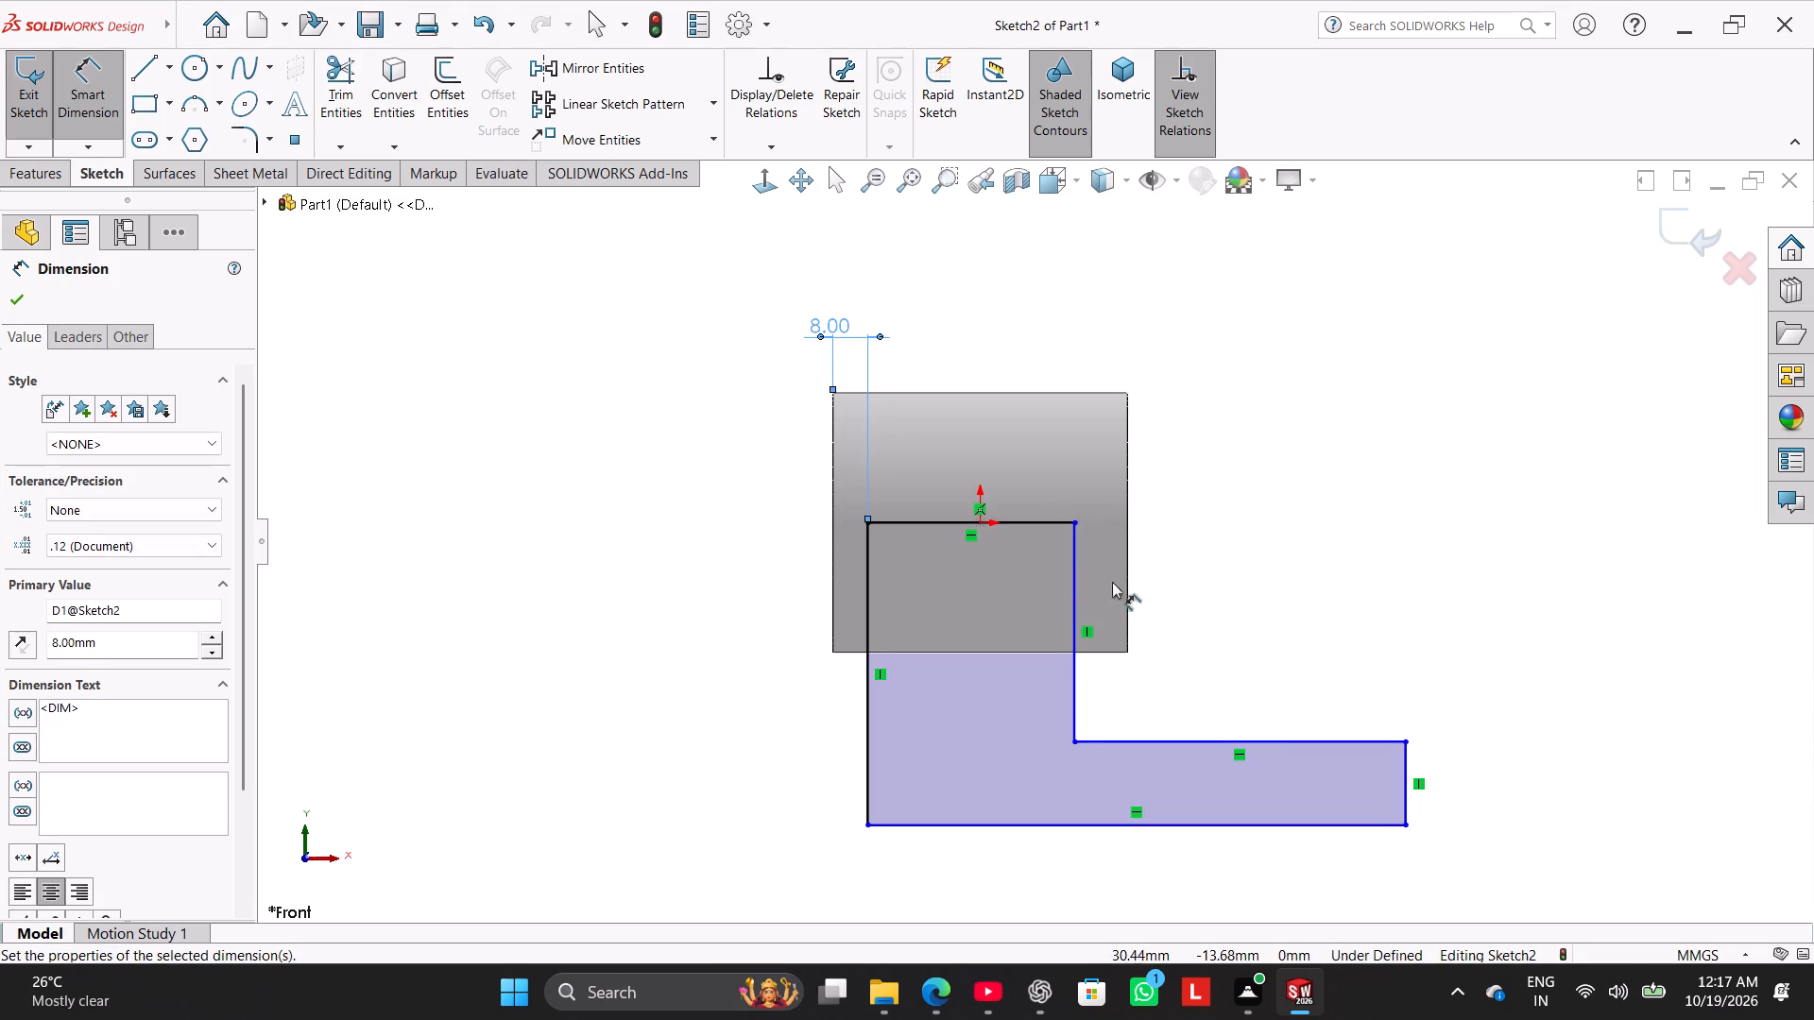
{"action": "left_click", "coordinate": [1077, 559]}
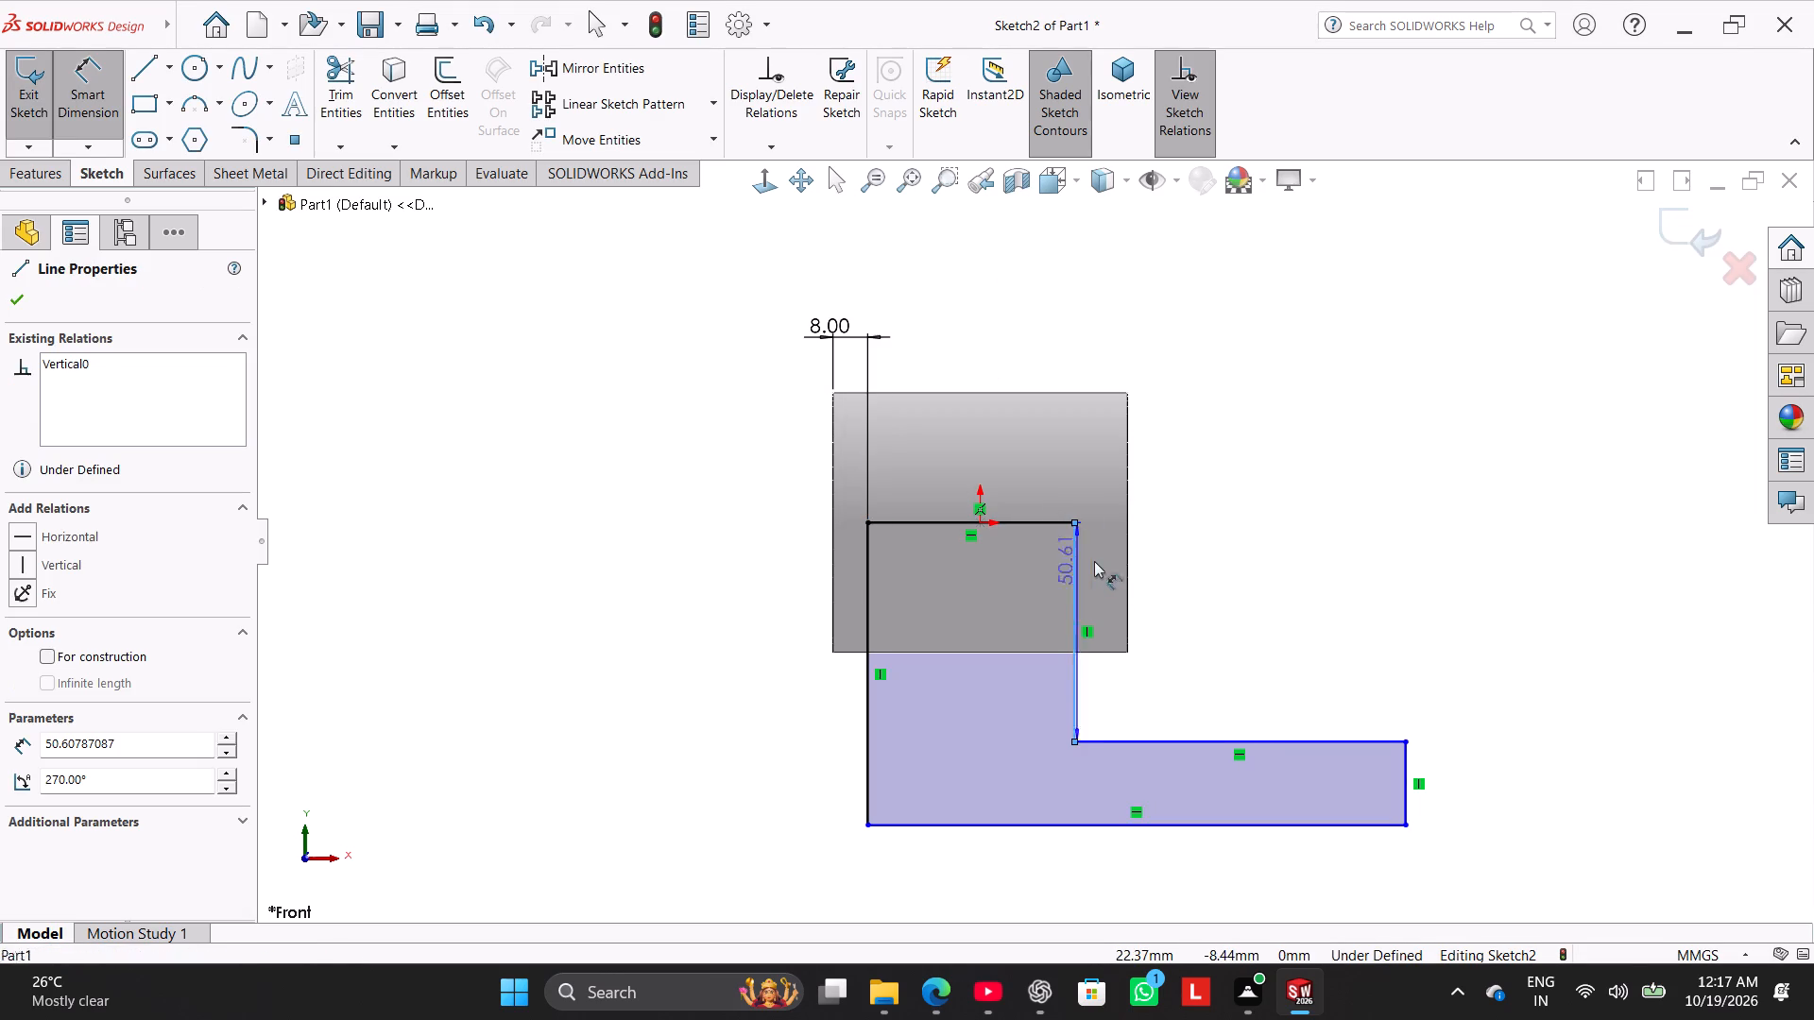
{"action": "left_click", "coordinate": [1129, 576]}
{"action": "left_click", "coordinate": [1078, 350]}
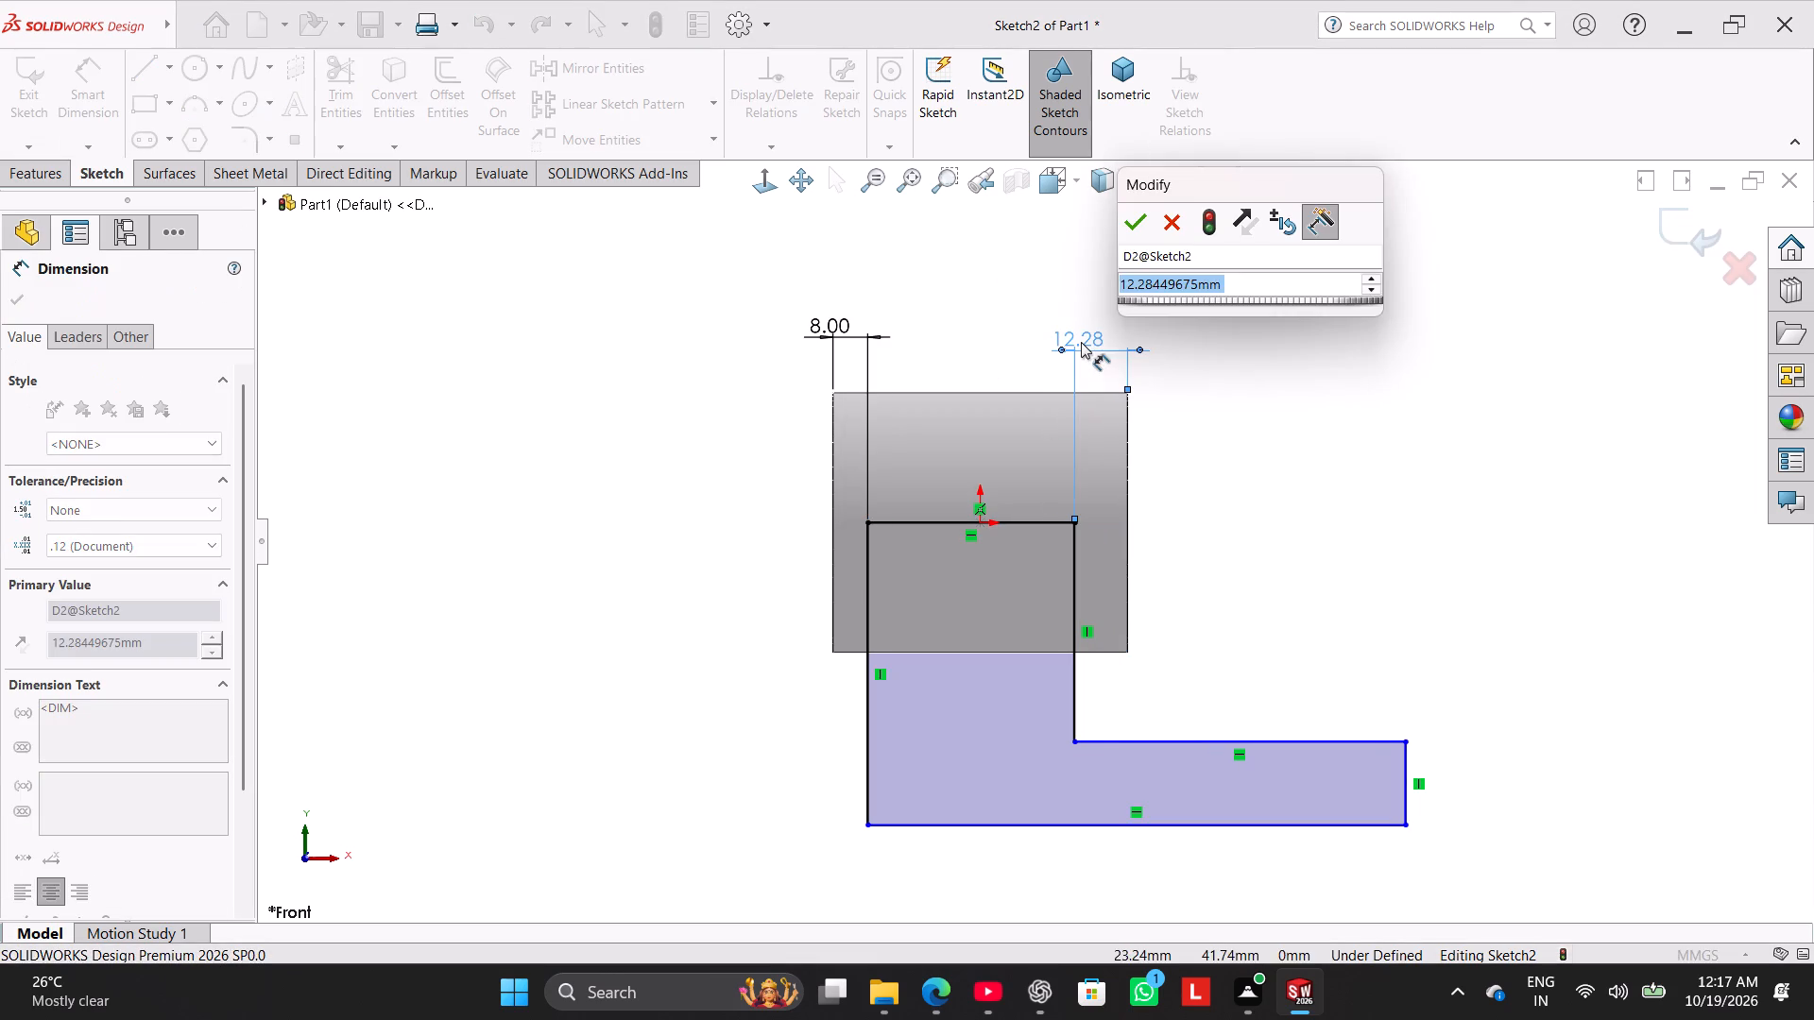
{"action": "key", "text": "8"}
{"action": "key", "text": "Return"}
{"action": "right_click", "coordinate": [562, 470]}
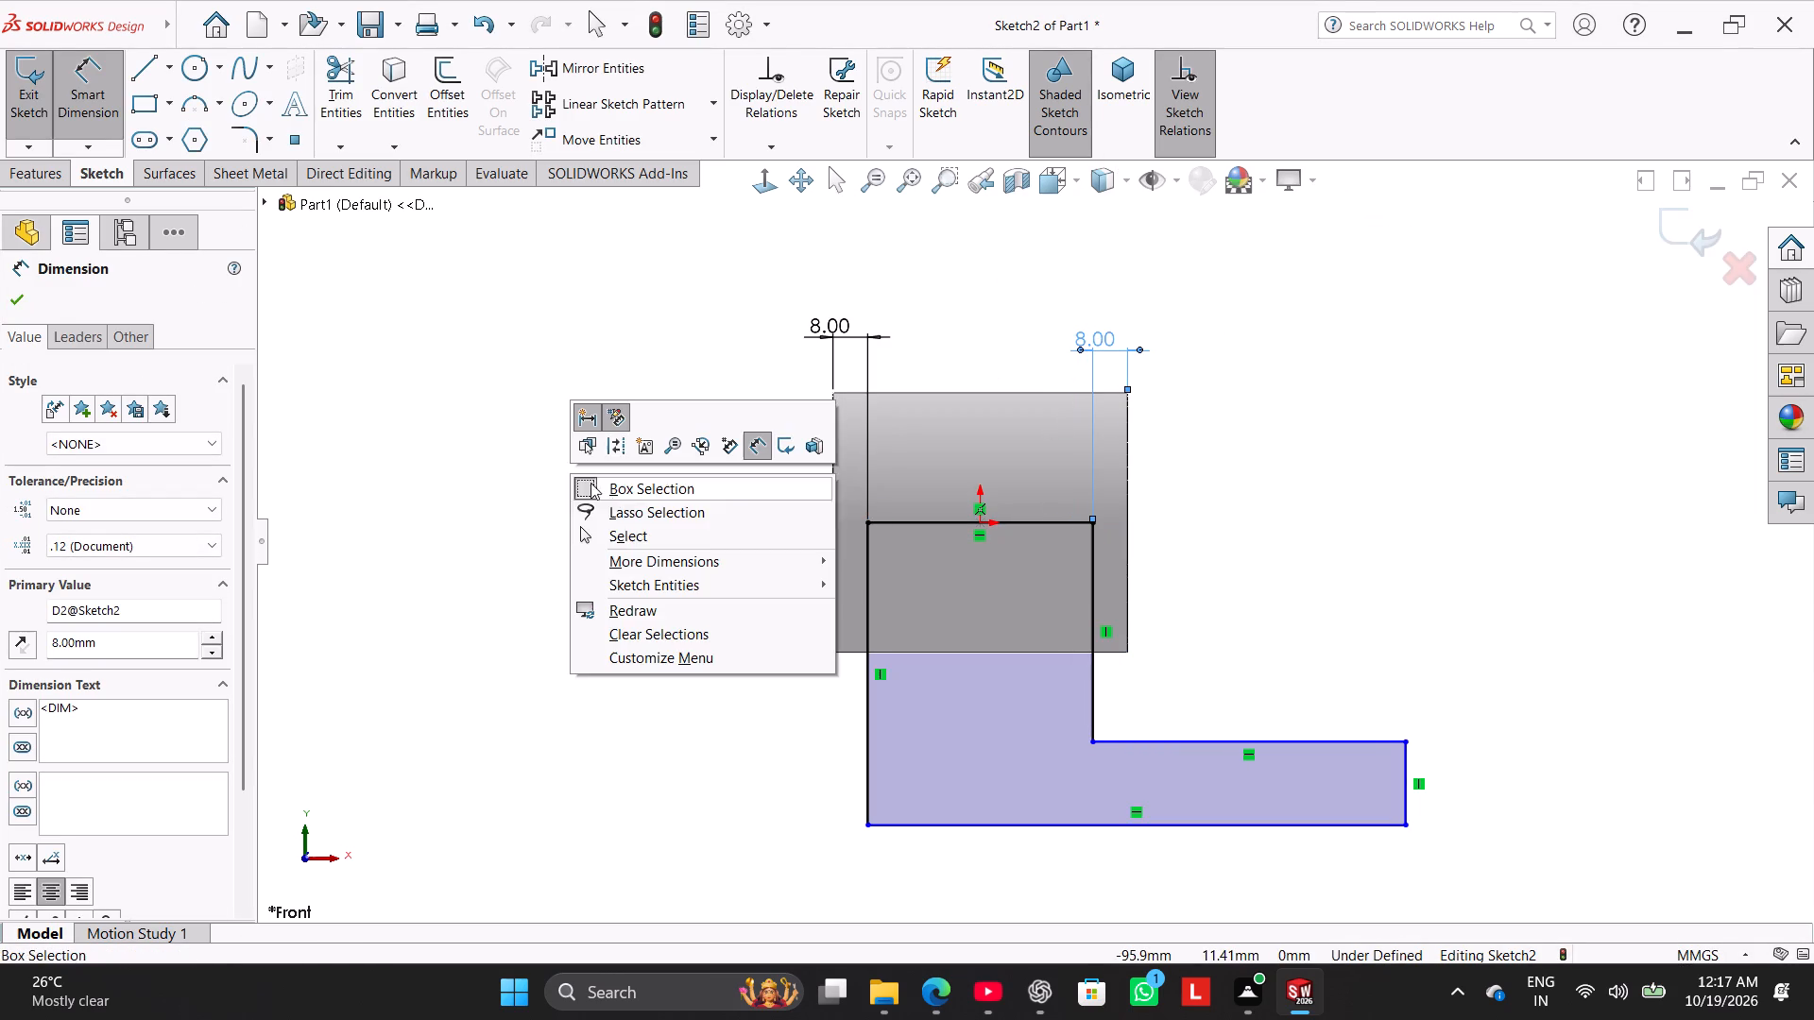
{"action": "left_click", "coordinate": [639, 525]}
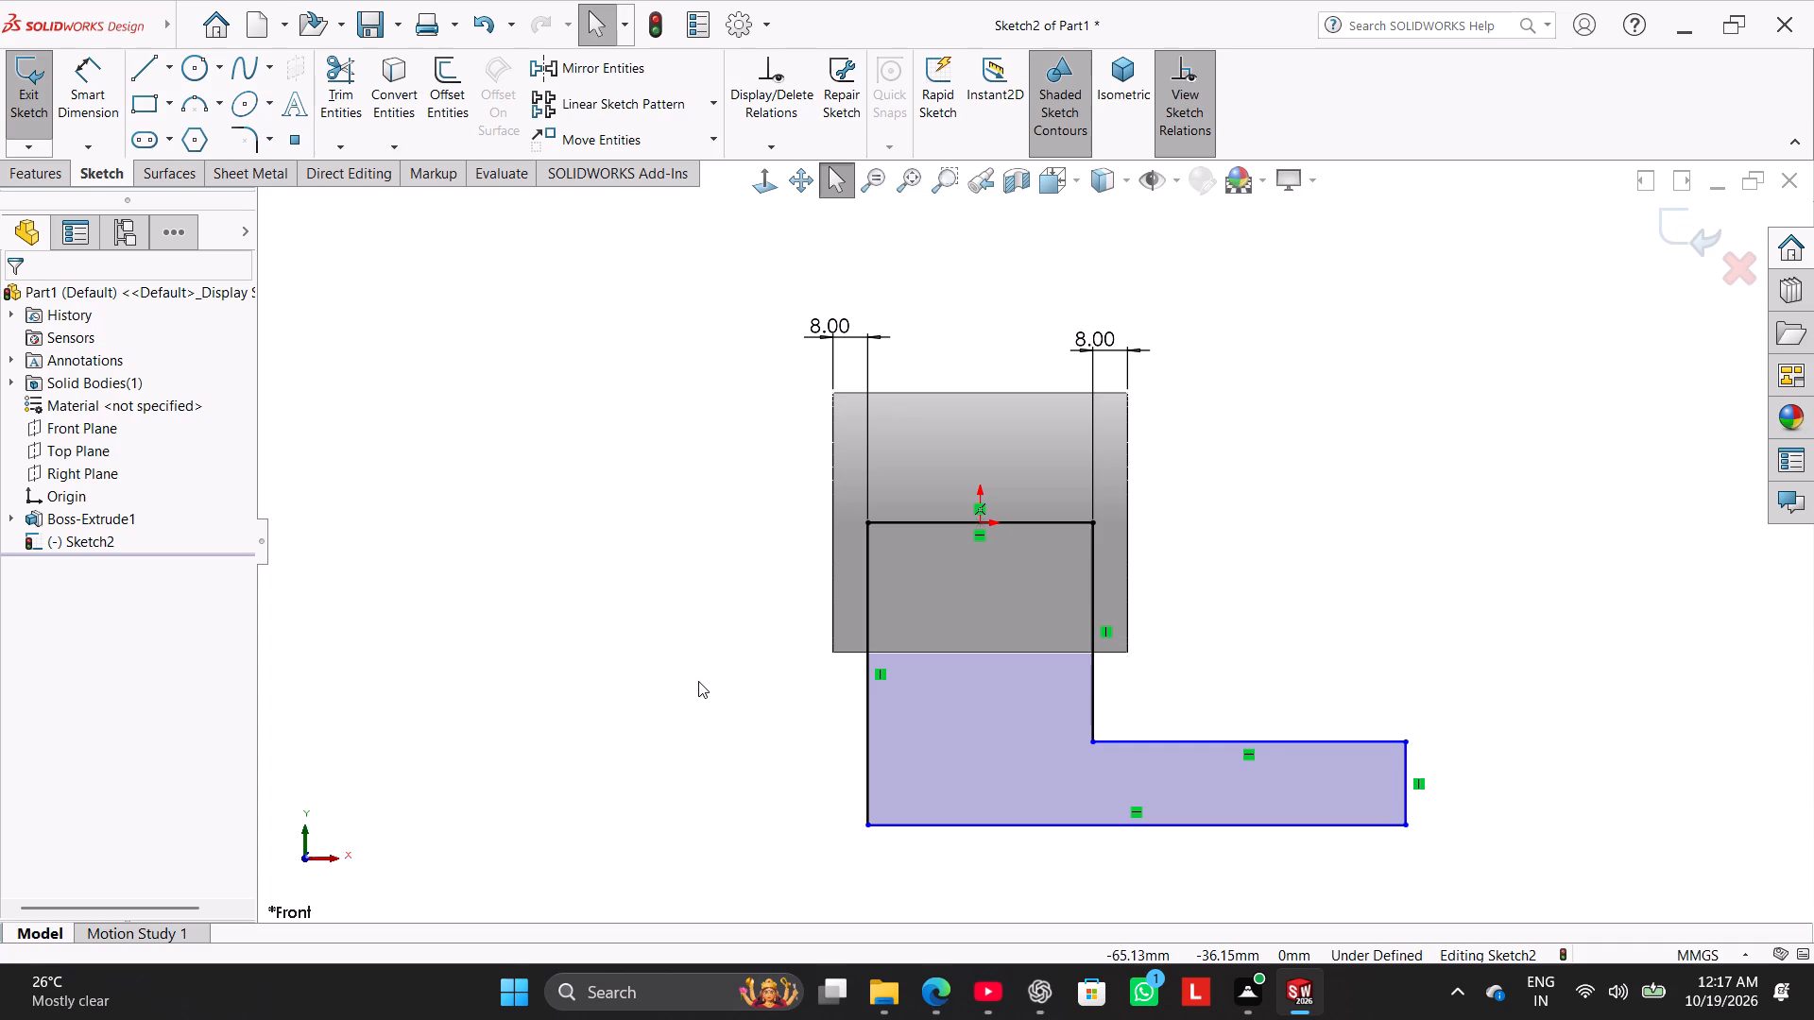
Dimension the L-profile's base thickness to 28 mm and the vertical distance from its top line to the base's upper line to 60 mm.
{"action": "left_click", "coordinate": [71, 97]}
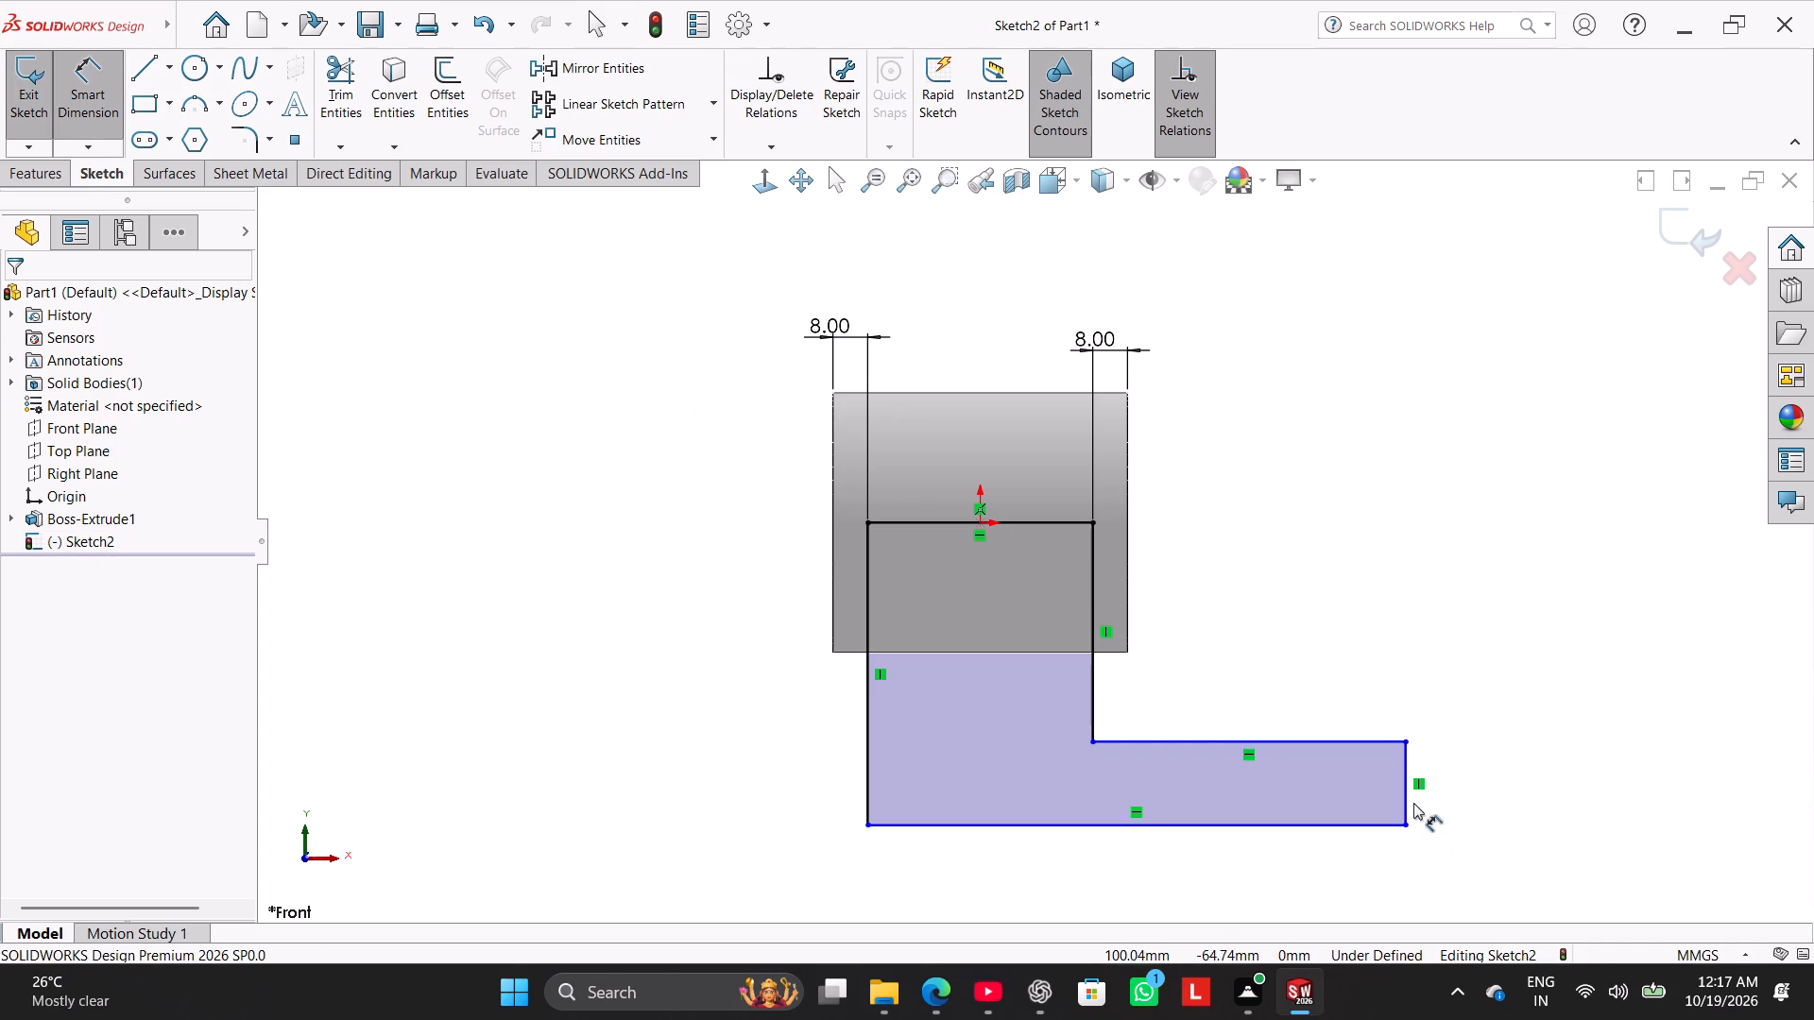
{"action": "left_click", "coordinate": [1406, 801]}
{"action": "left_click", "coordinate": [1462, 790]}
{"action": "type", "text": "28"}
{"action": "key", "text": "Return"}
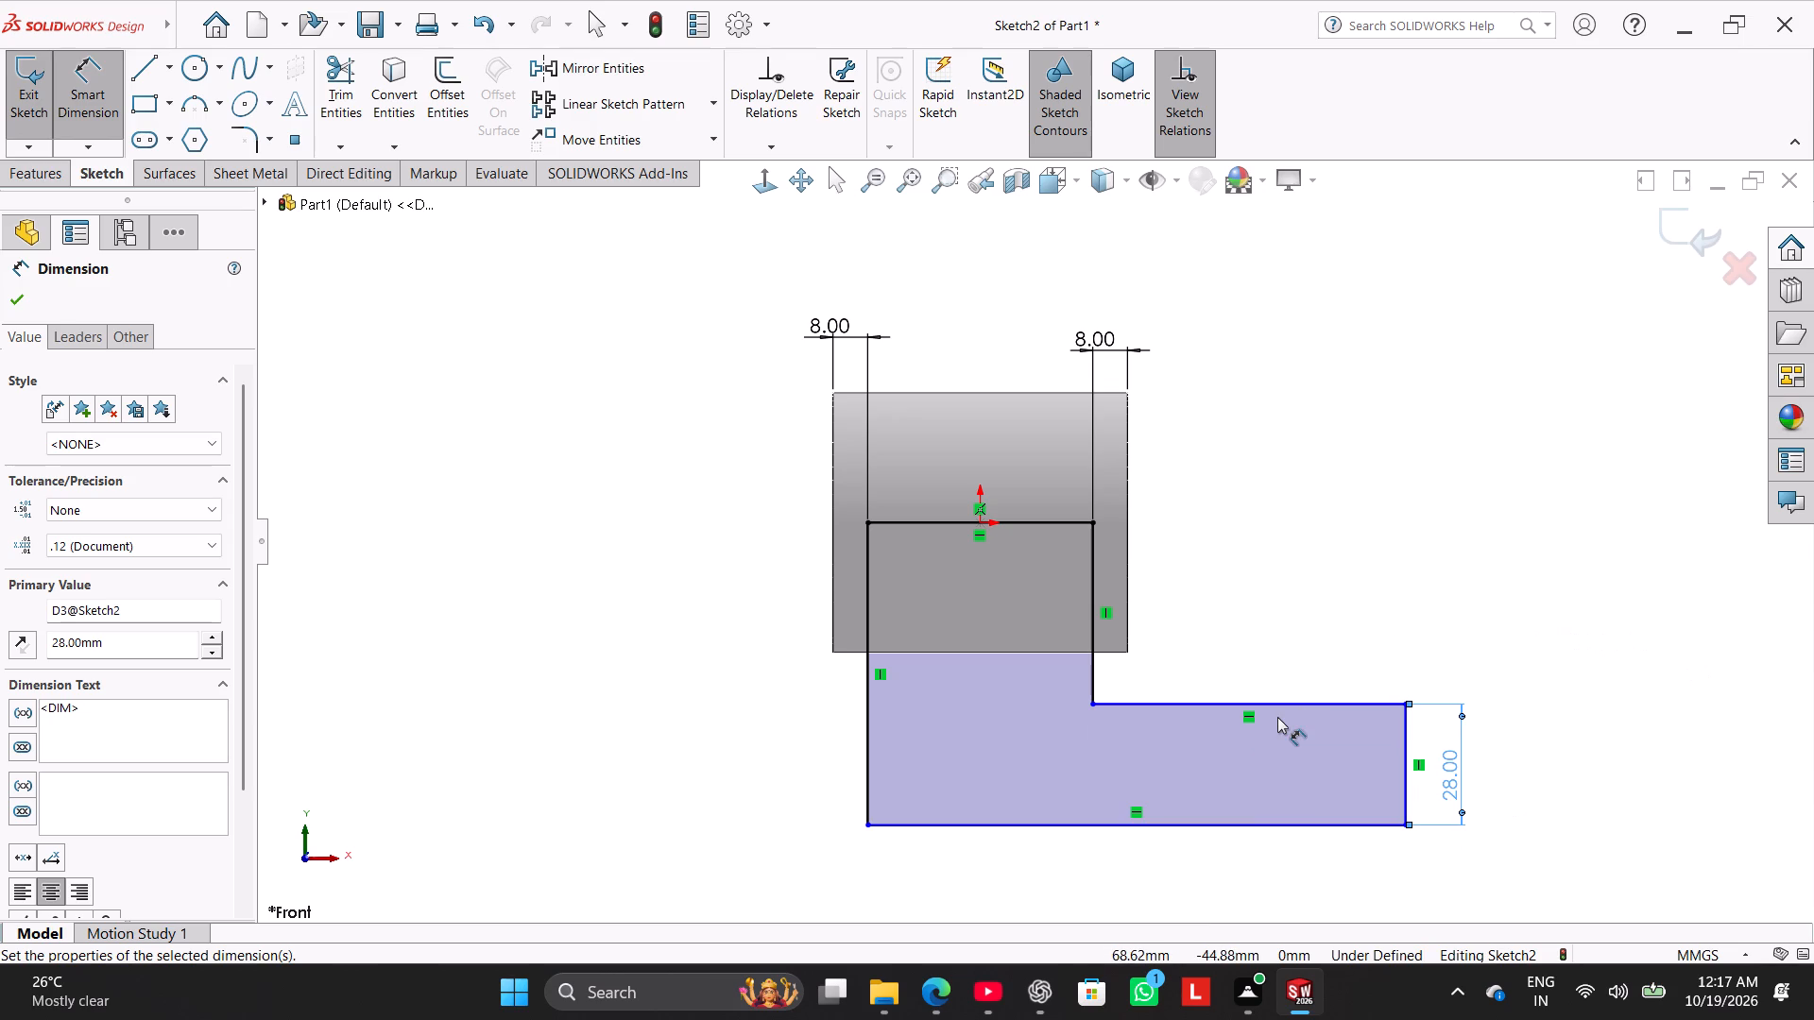
{"action": "left_click", "coordinate": [1280, 708]}
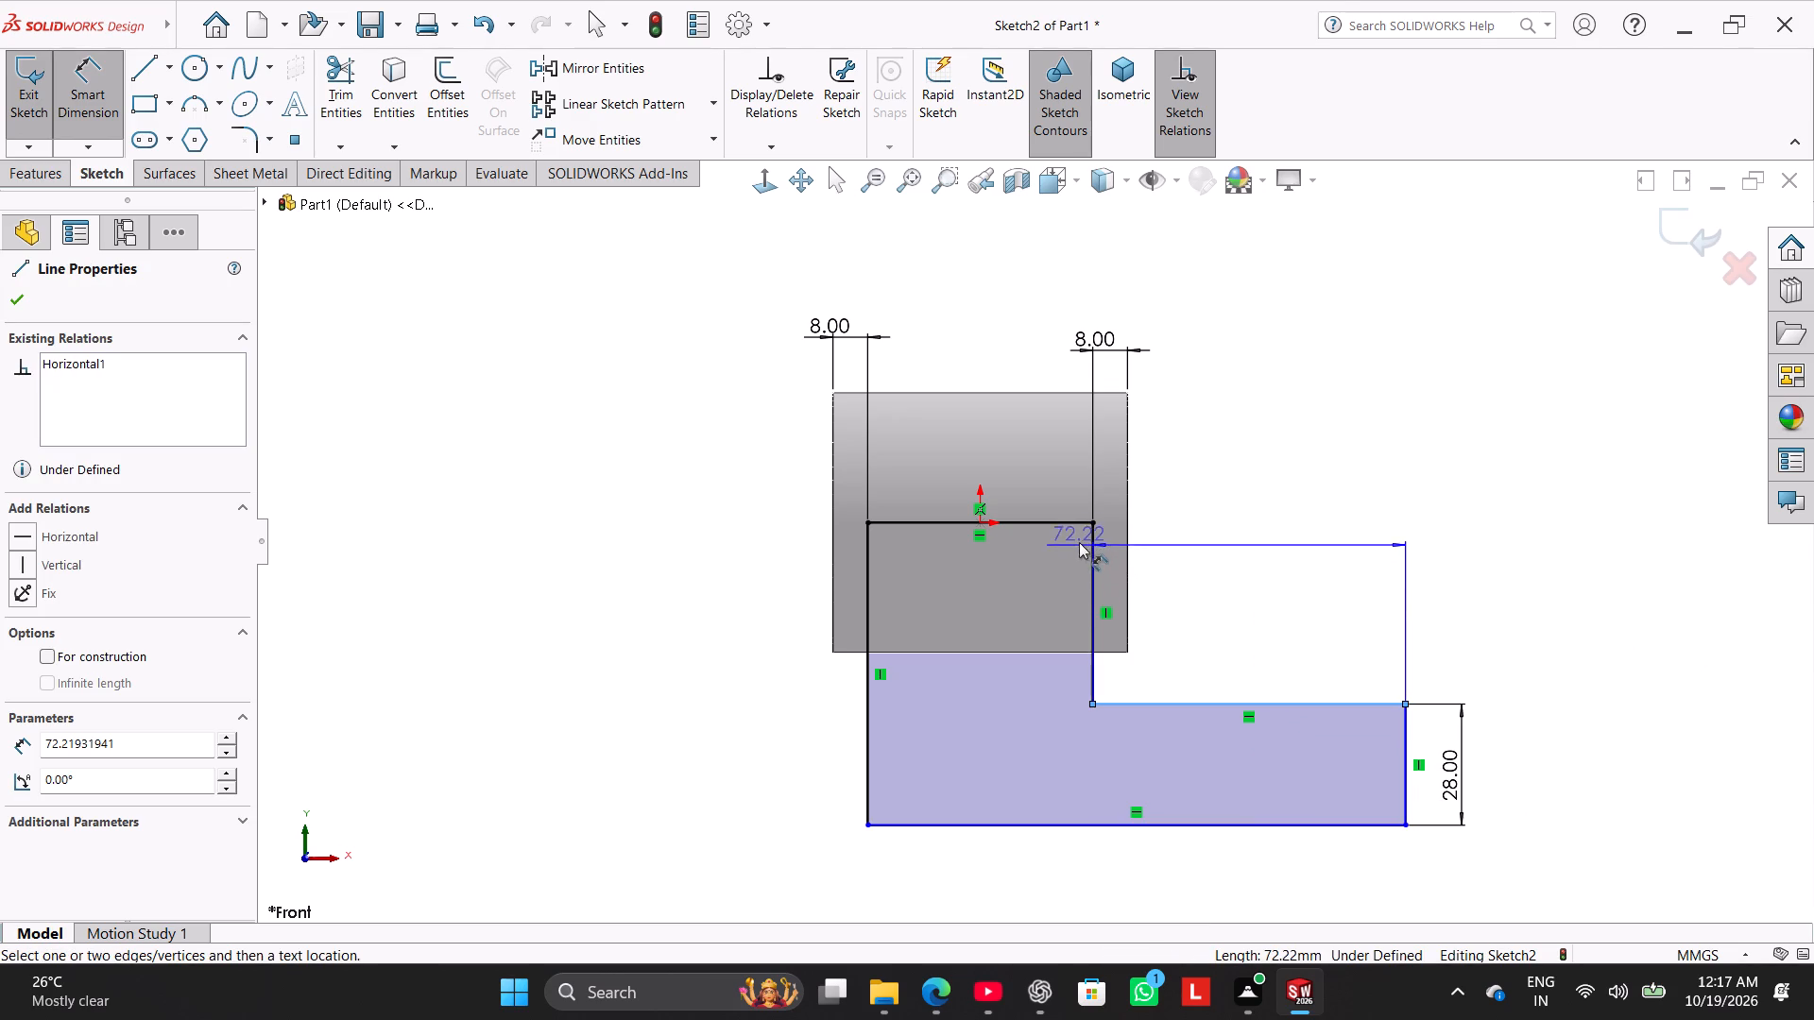
{"action": "left_click", "coordinate": [1070, 524]}
{"action": "left_click", "coordinate": [1180, 594]}
{"action": "type", "text": "60"}
{"action": "key", "text": "Return"}
{"action": "right_click", "coordinate": [1365, 410]}
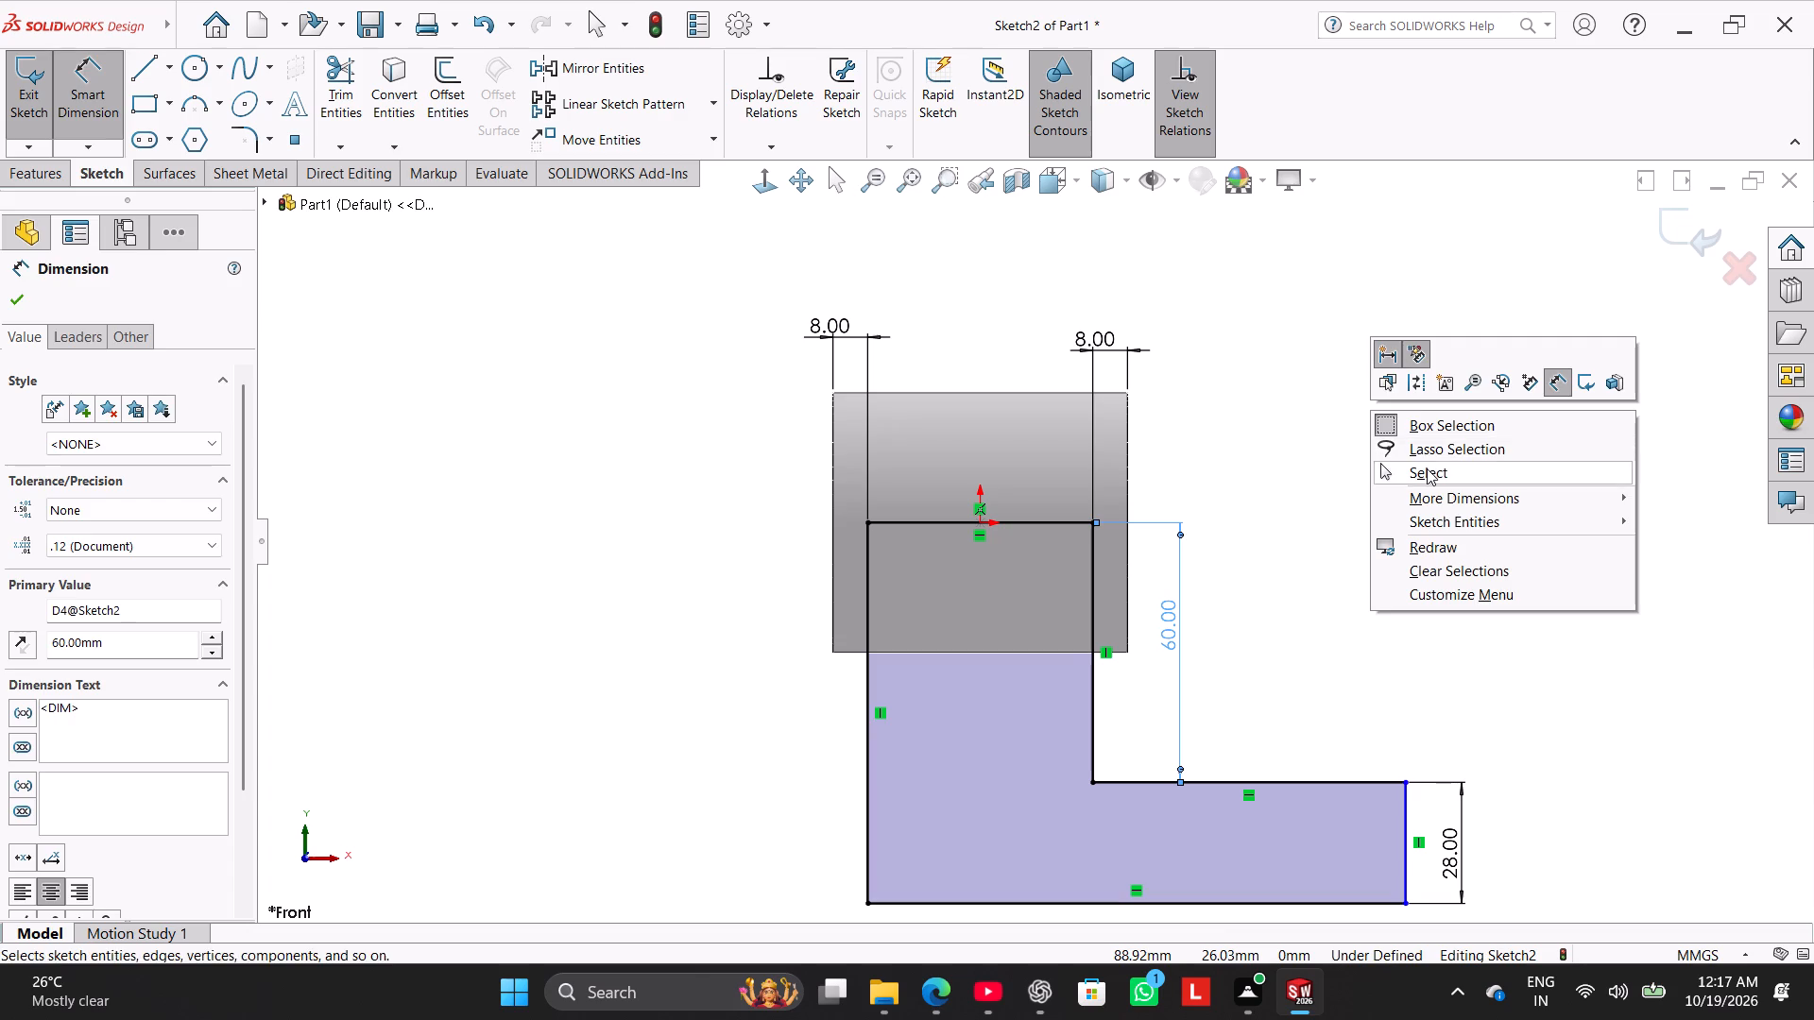
{"action": "left_click", "coordinate": [1427, 468]}
Dimension the base's upper horizontal line, extending from the upright, to a length of 60 mm.
{"action": "scroll", "coordinate": [1302, 610], "scroll_direction": "up", "scroll_amount": 2}
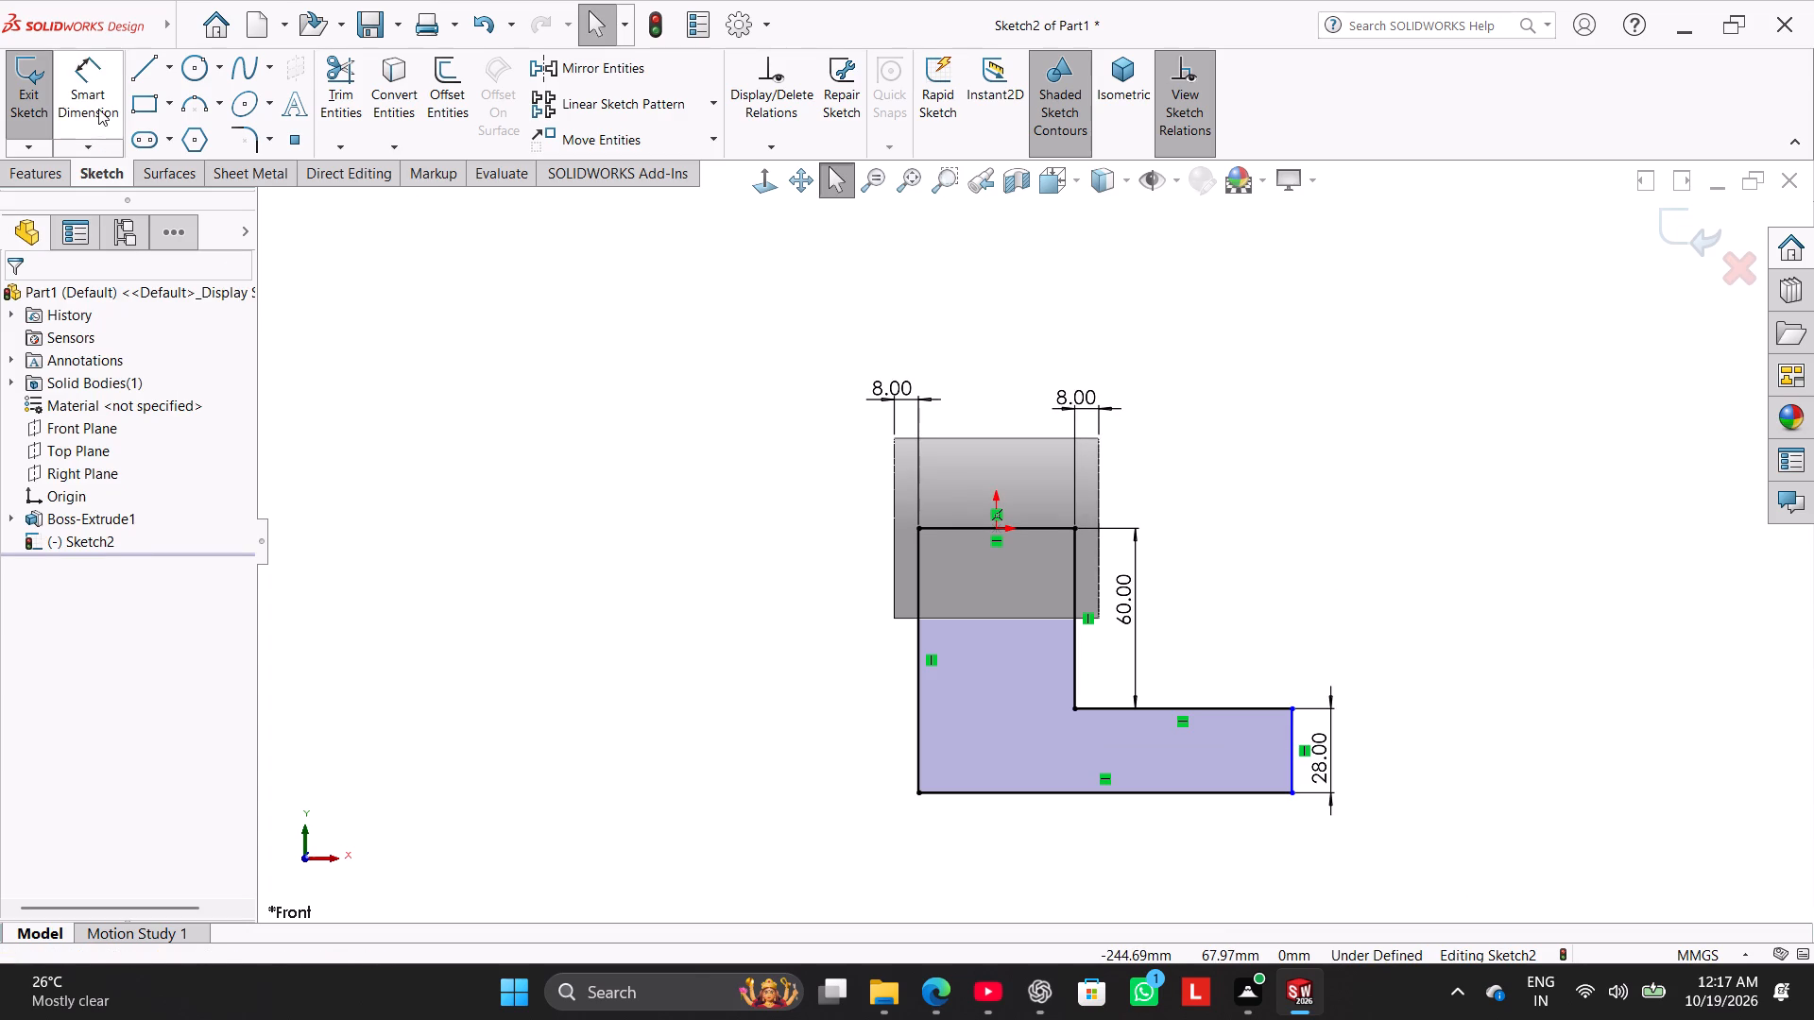
{"action": "left_click", "coordinate": [98, 109]}
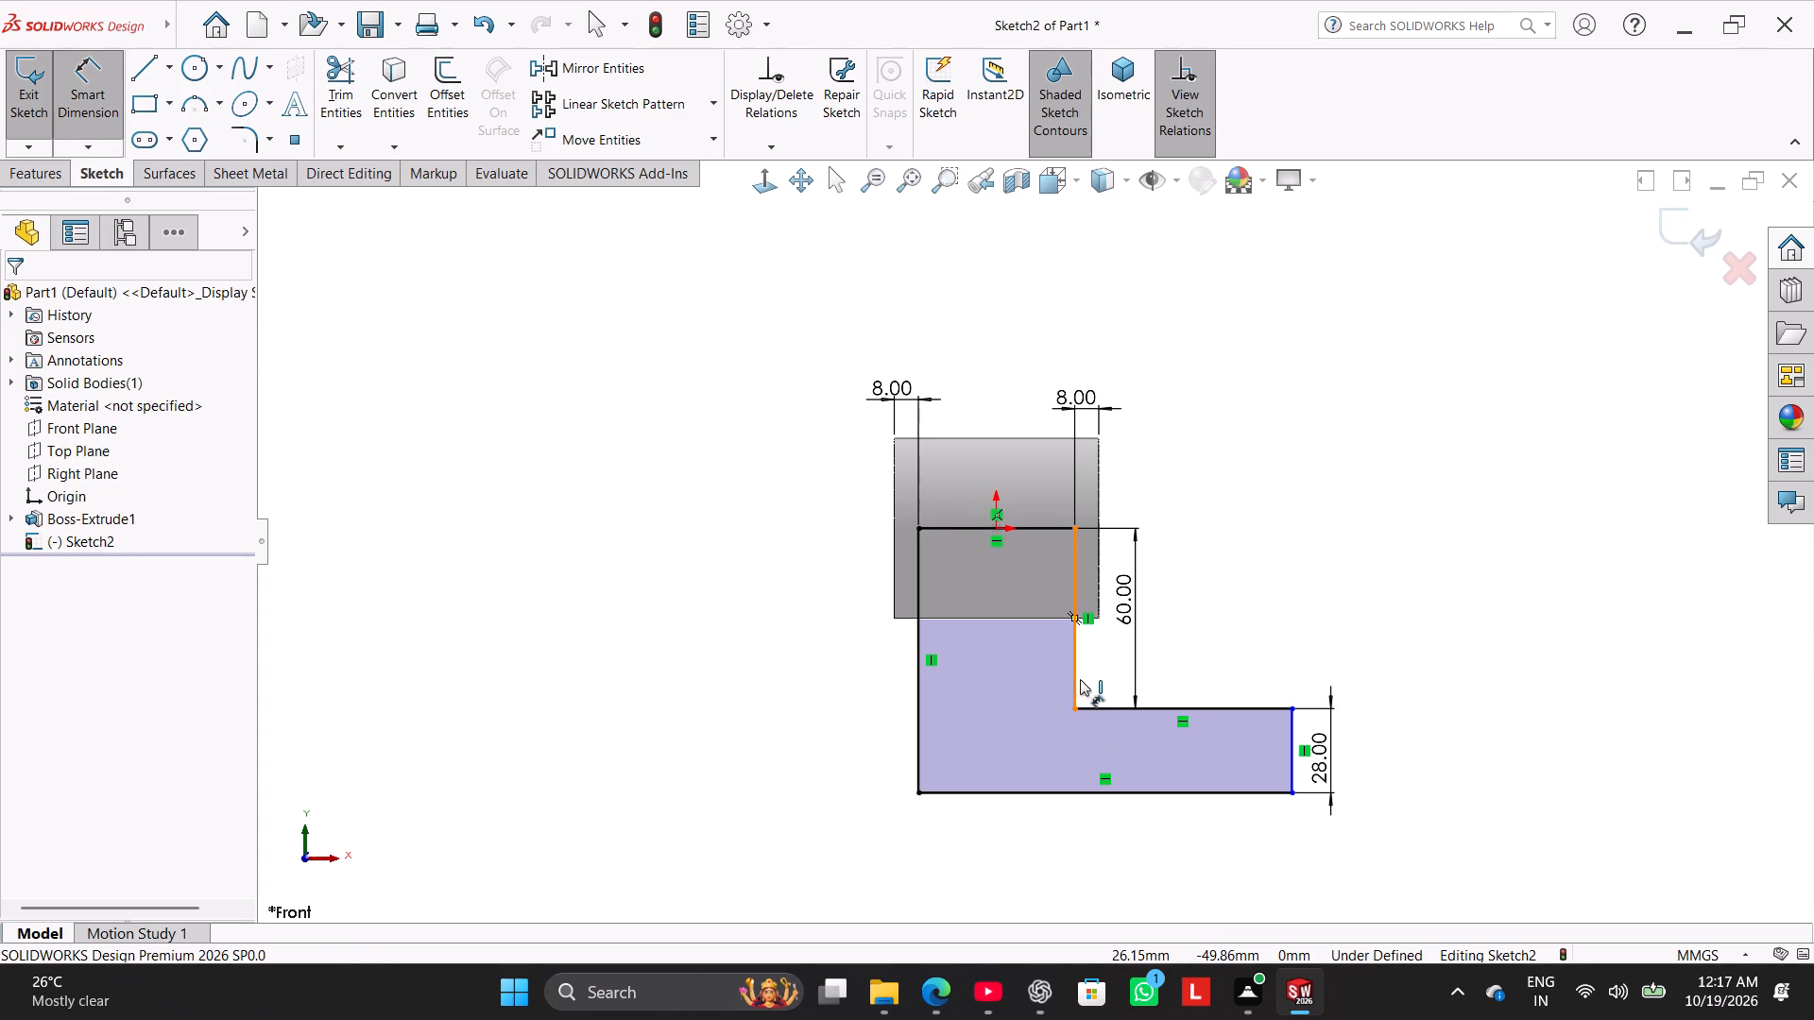
{"action": "left_click_drag", "start_coordinate": [1175, 709], "coordinate": [1185, 702]}
{"action": "left_click", "coordinate": [1191, 660]}
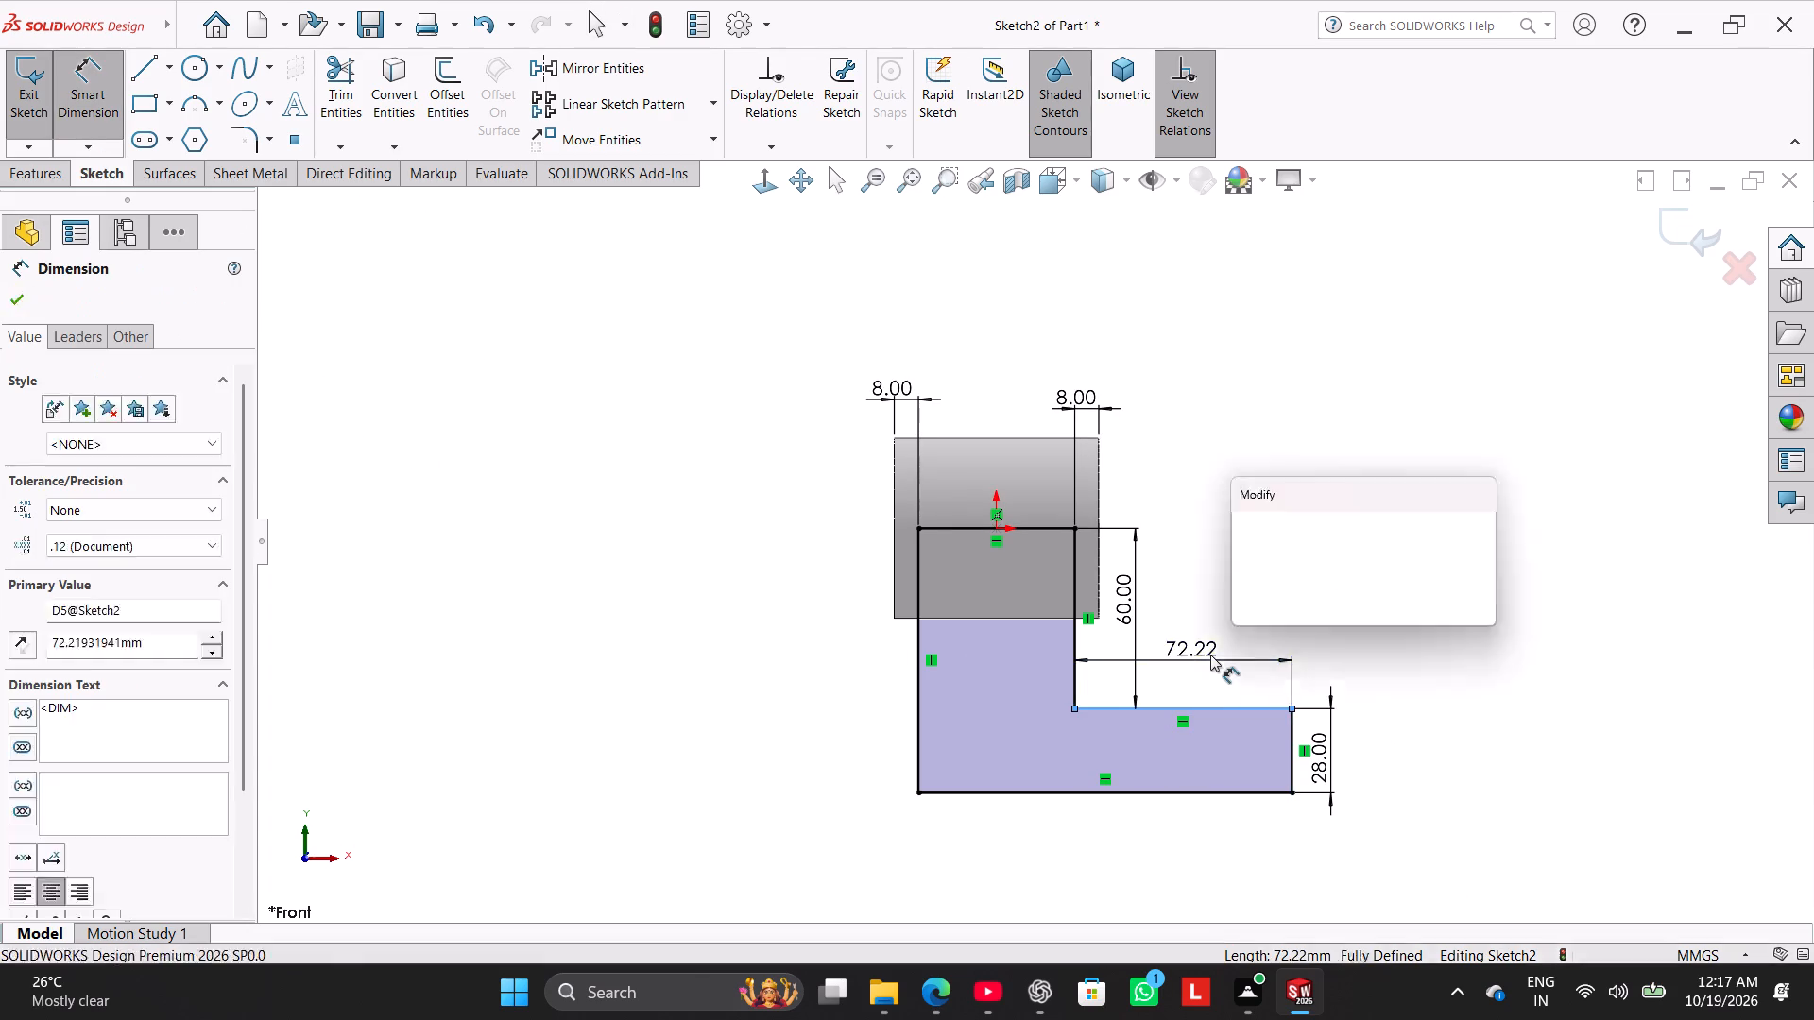
{"action": "type", "text": "60"}
{"action": "key", "text": "Return"}
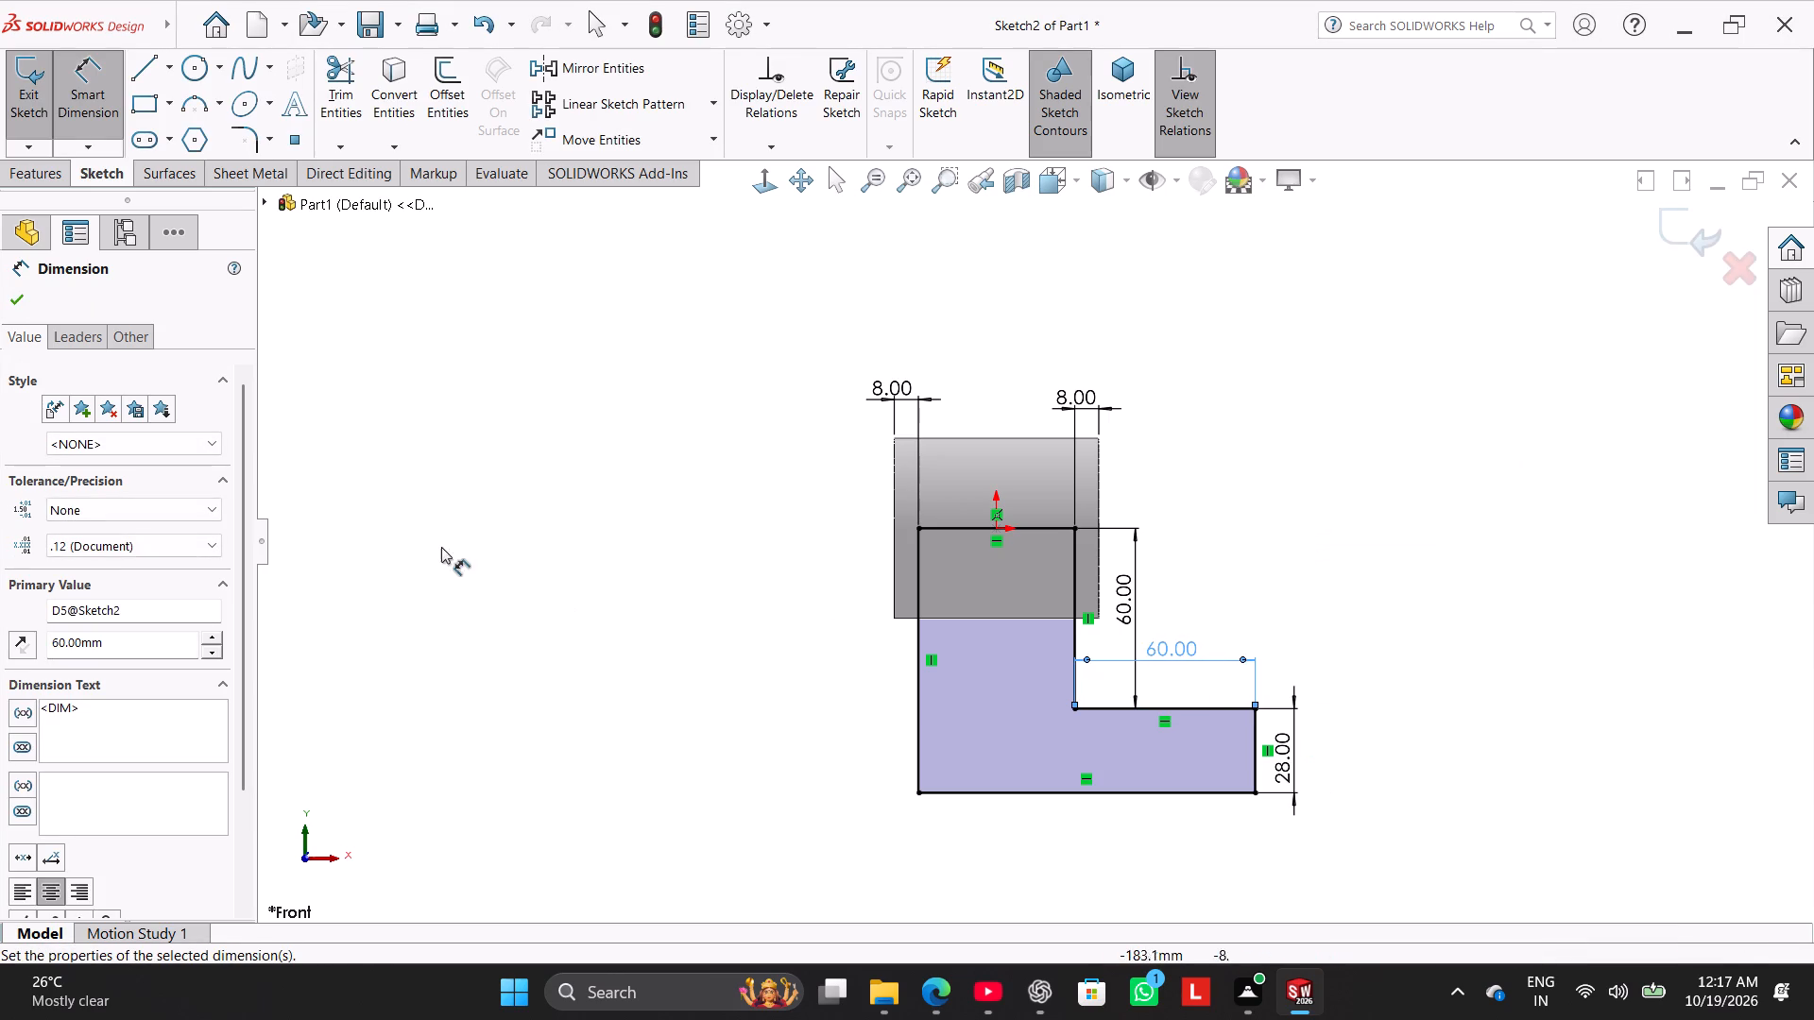
{"action": "right_click_drag", "start_coordinate": [441, 546], "coordinate": [451, 546]}
{"action": "left_click", "coordinate": [538, 611]}
Extrude the L-shaped profile as a boss, using Mid Plane with a depth of 60 mm and Merge result on.
{"action": "middle_click_drag", "start_coordinate": [648, 610], "coordinate": [549, 631]}
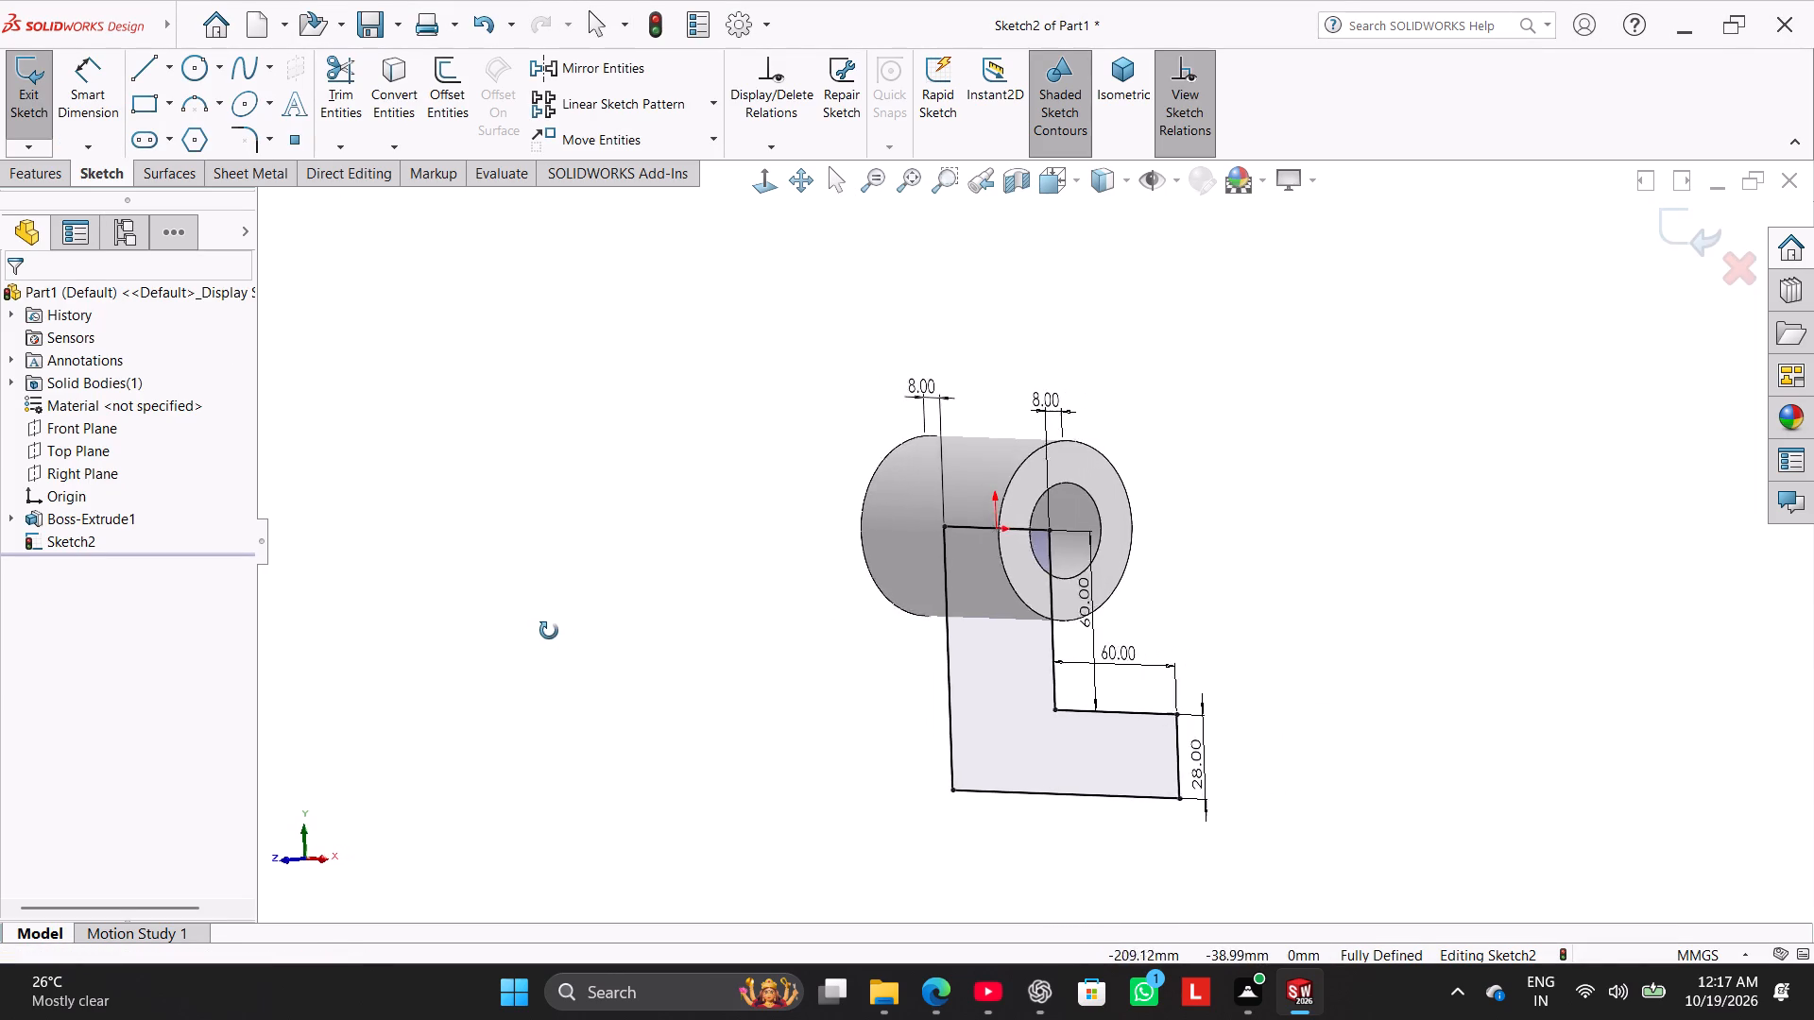
{"action": "middle_click_drag", "start_coordinate": [549, 631], "coordinate": [518, 633]}
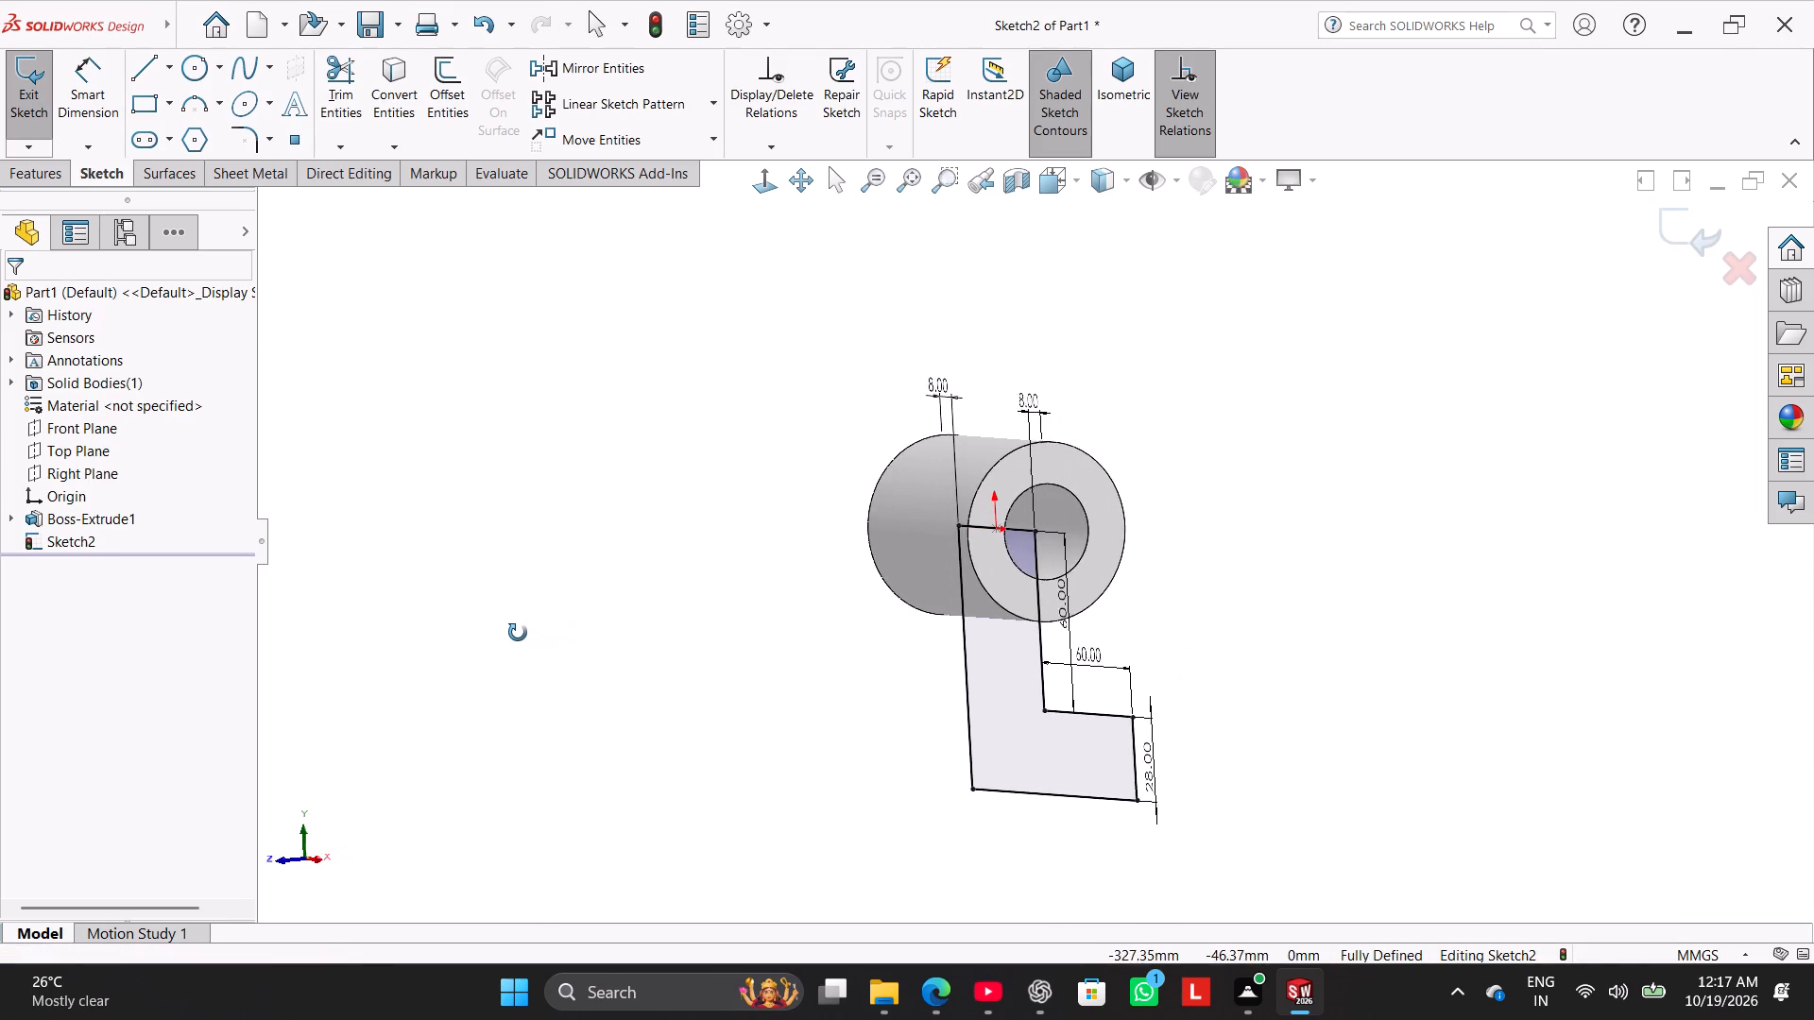
{"action": "middle_click_drag", "start_coordinate": [518, 633], "coordinate": [507, 629]}
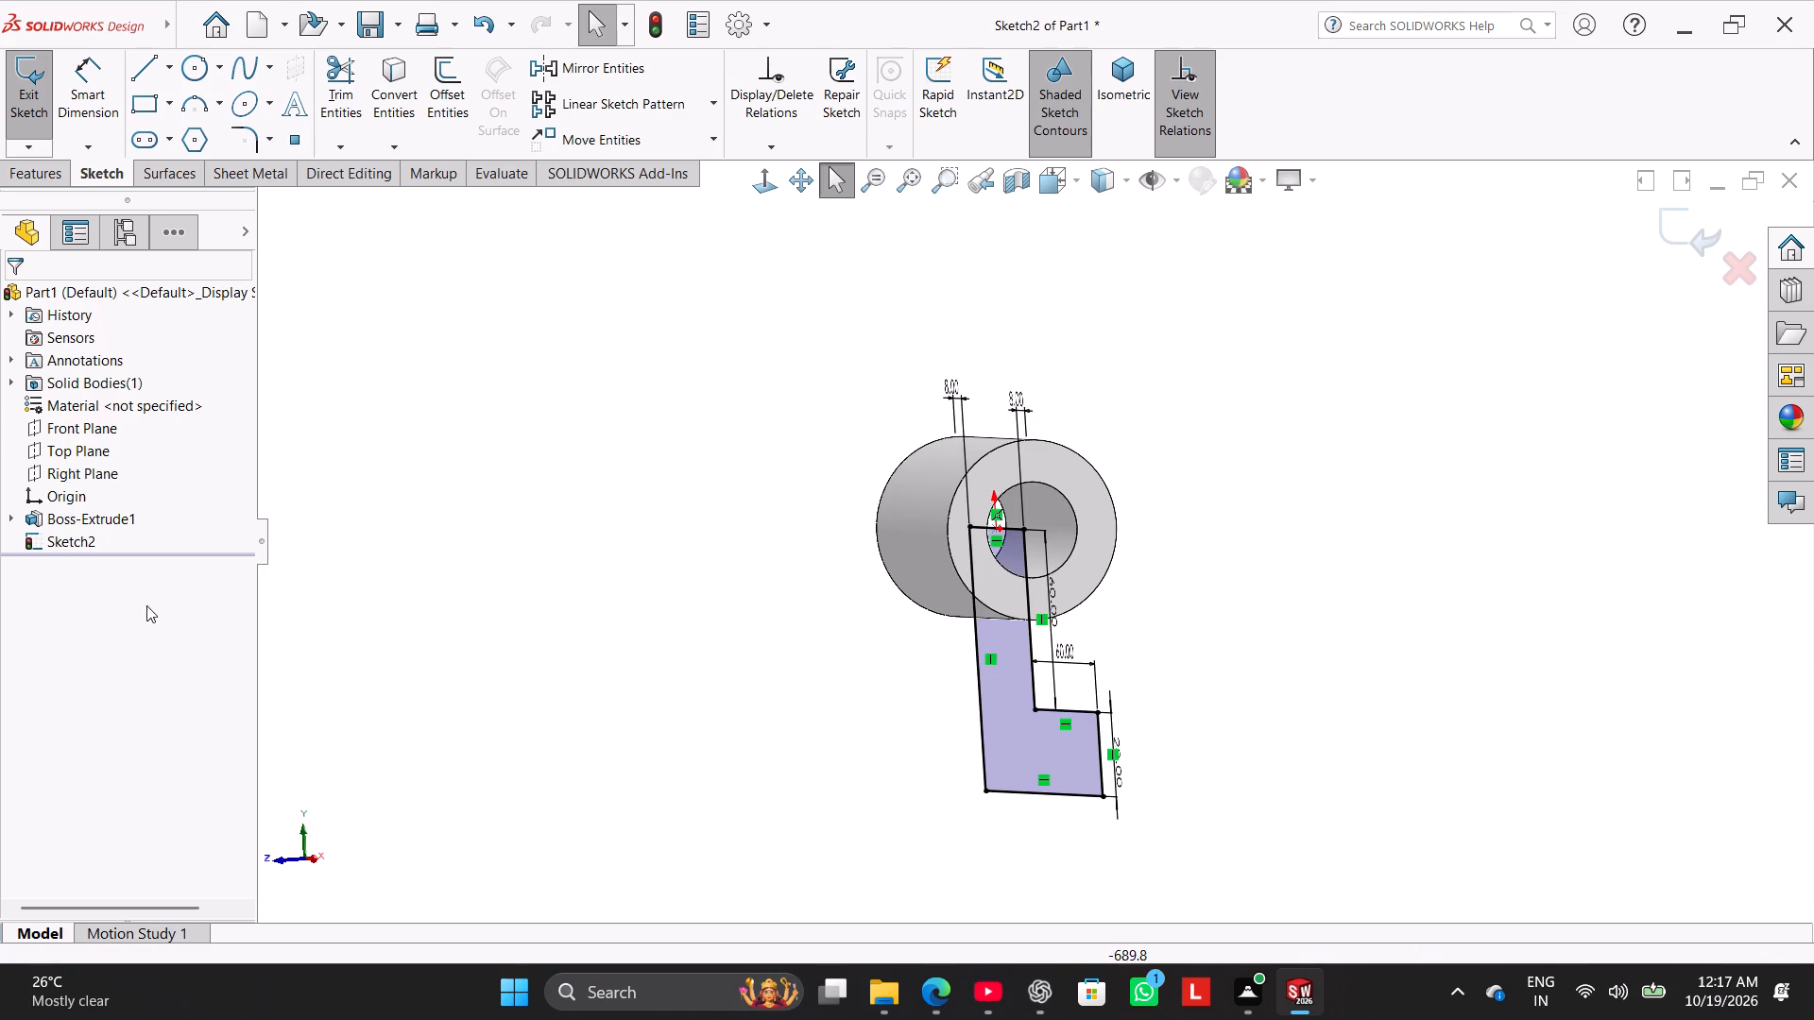
{"action": "left_click", "coordinate": [64, 165]}
{"action": "left_click", "coordinate": [33, 111]}
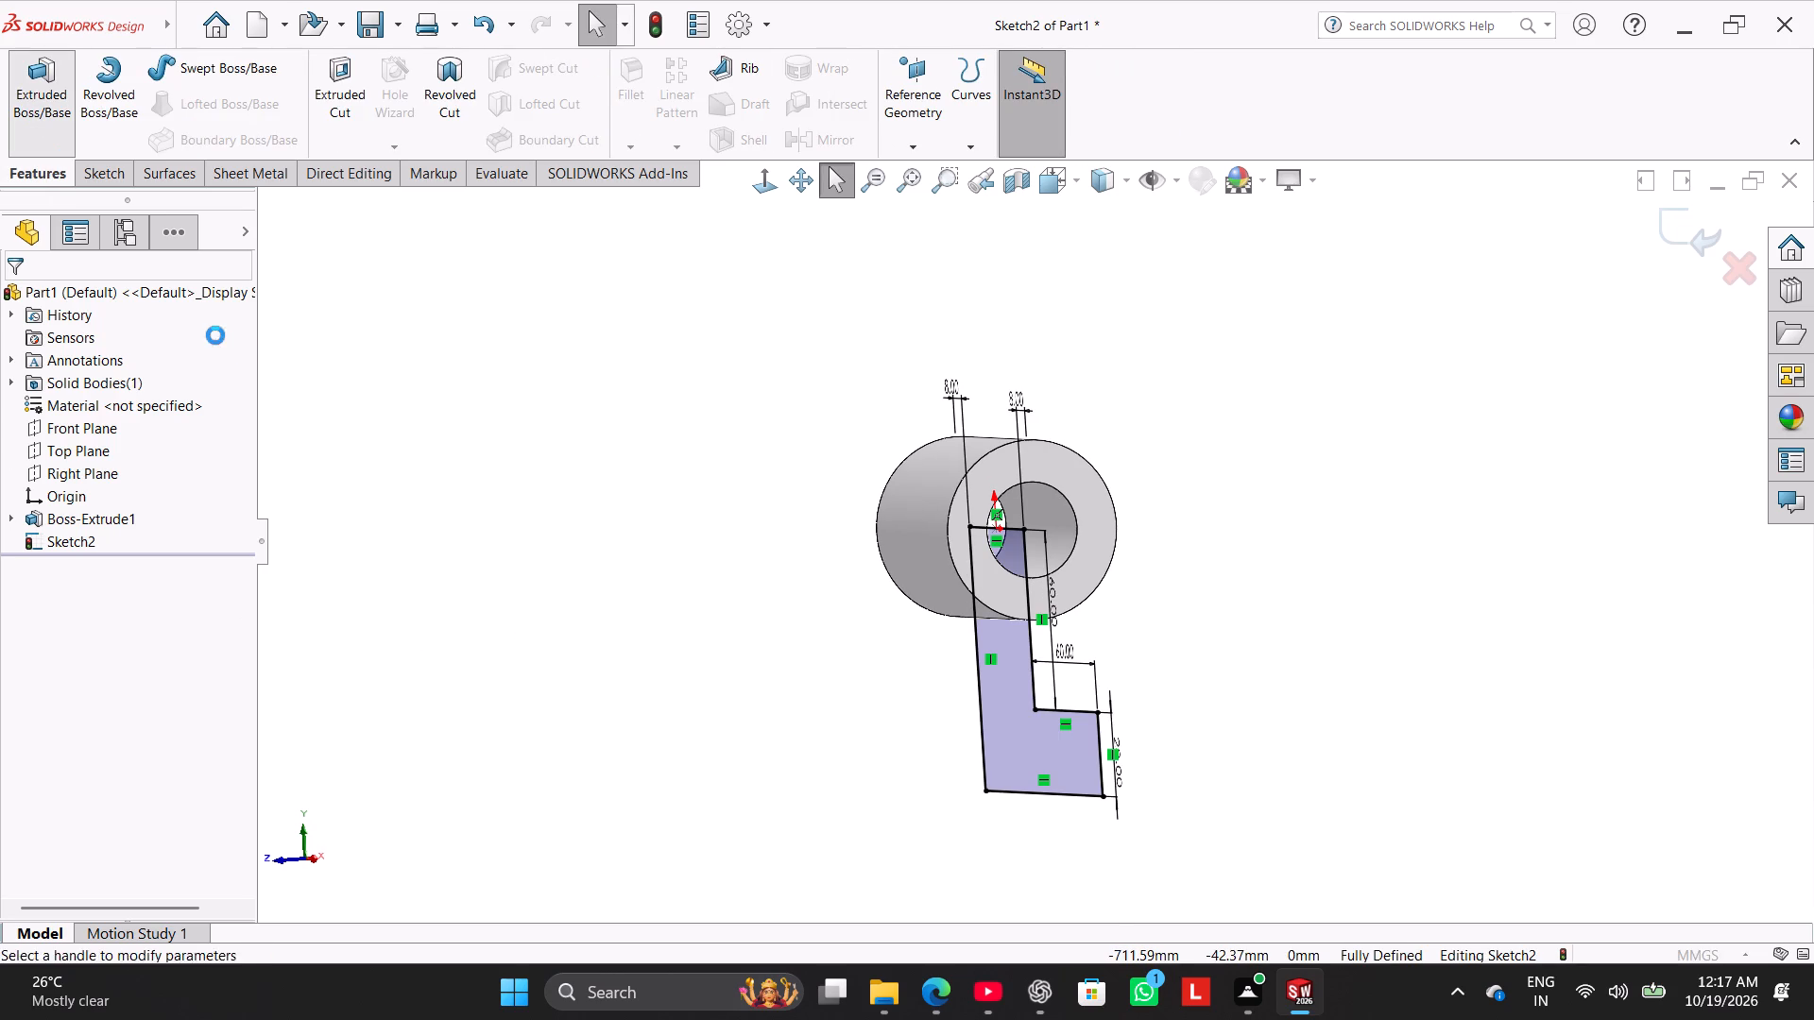
{"action": "scroll", "coordinate": [577, 537], "scroll_direction": "up", "scroll_amount": 2}
{"action": "scroll", "coordinate": [496, 519], "scroll_direction": "up", "scroll_amount": 1}
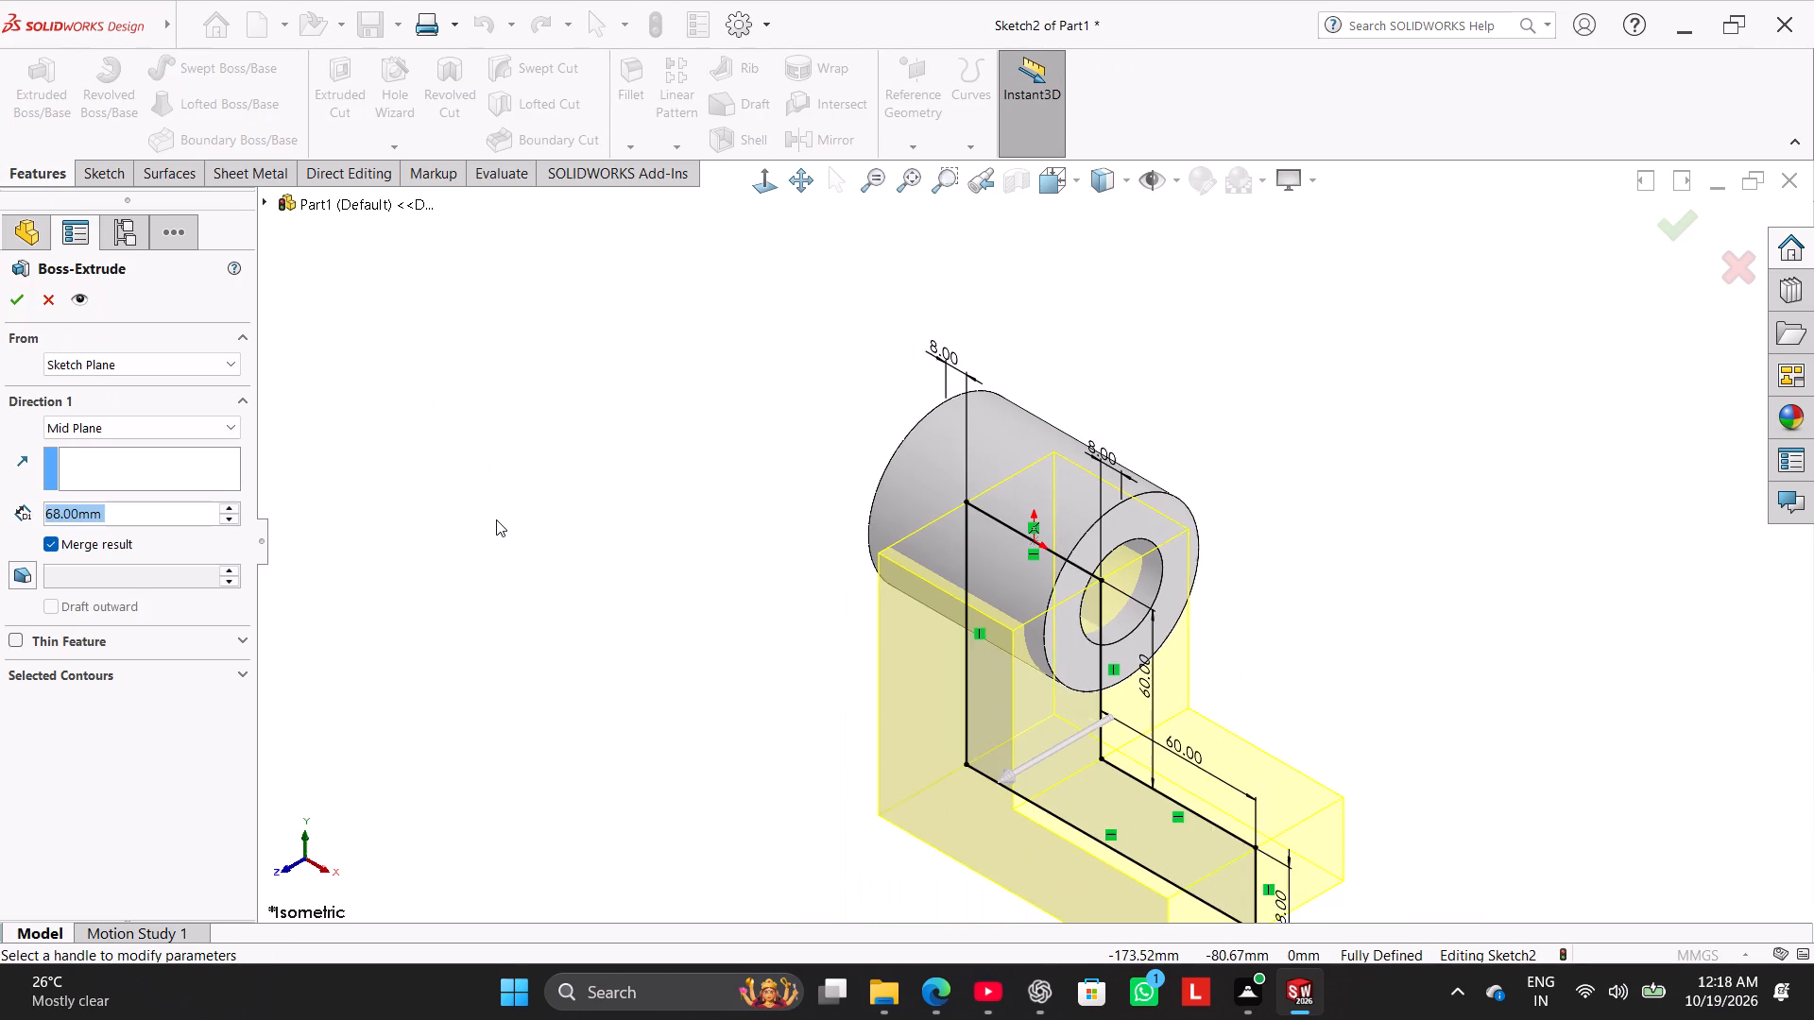
{"action": "scroll", "coordinate": [496, 519], "scroll_direction": "up", "scroll_amount": 1}
{"action": "double_click", "coordinate": [183, 520]}
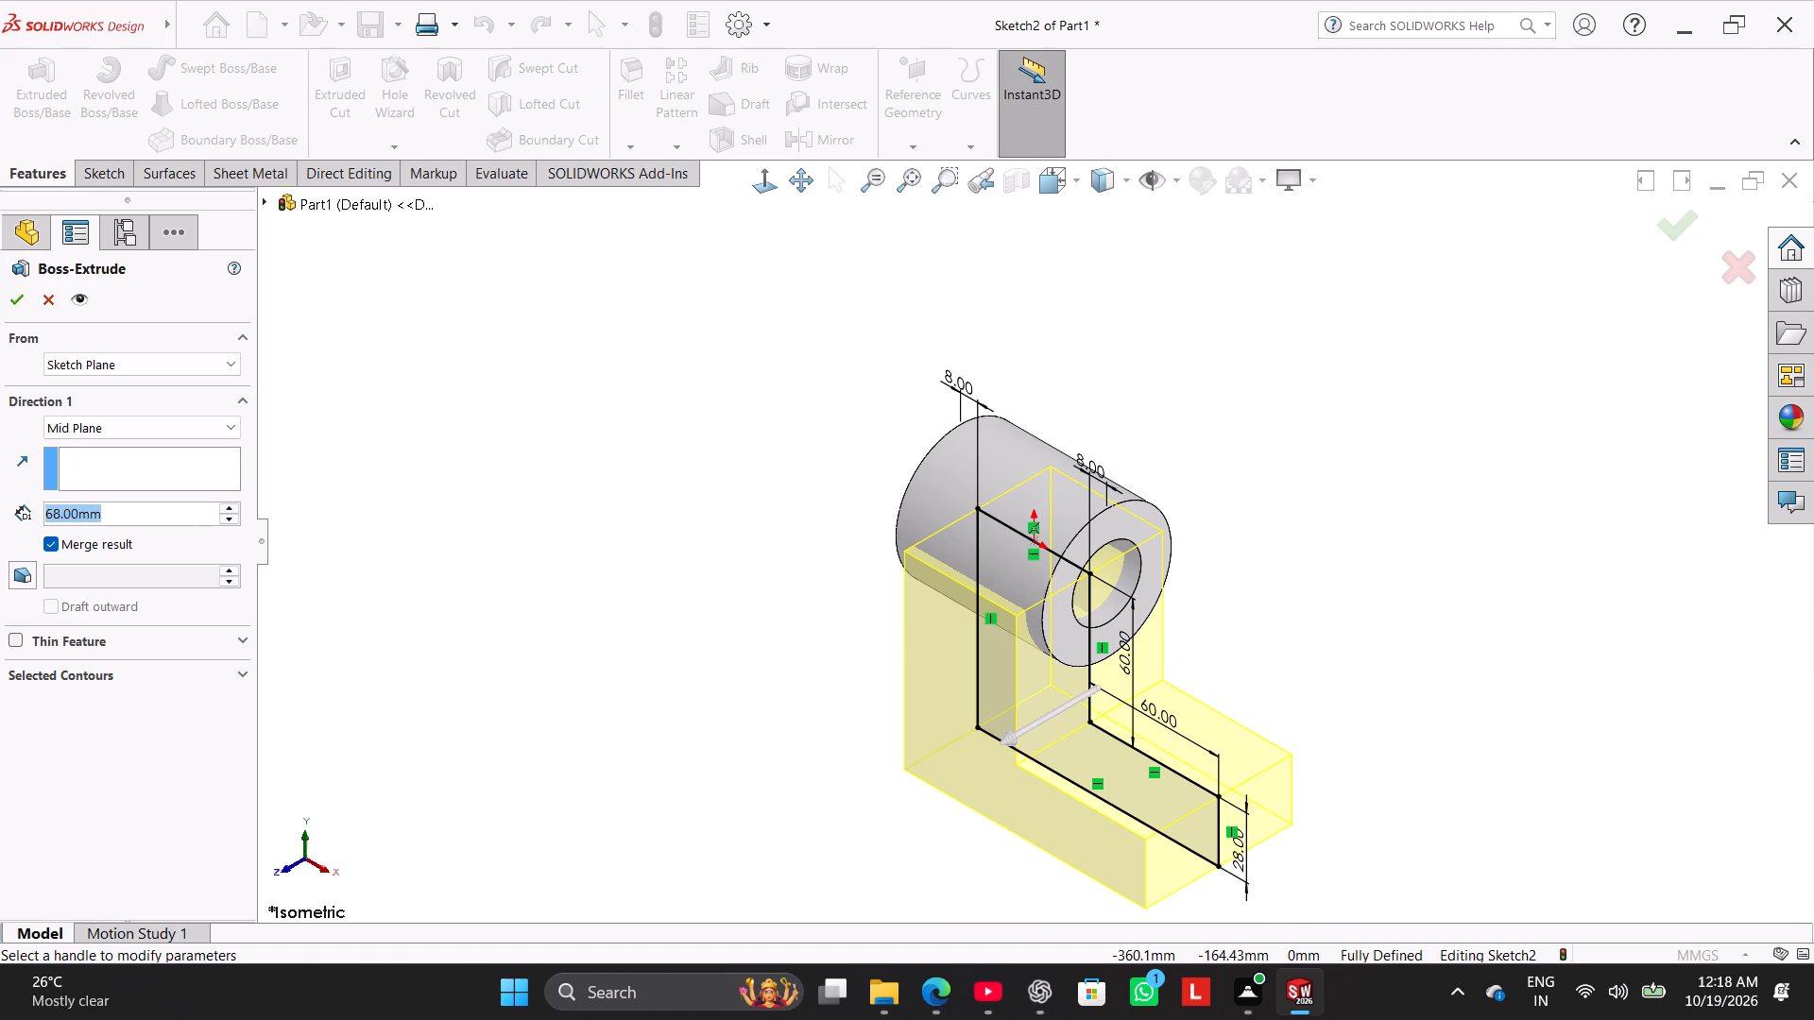
{"action": "type", "text": "60"}
{"action": "key", "text": "Return"}
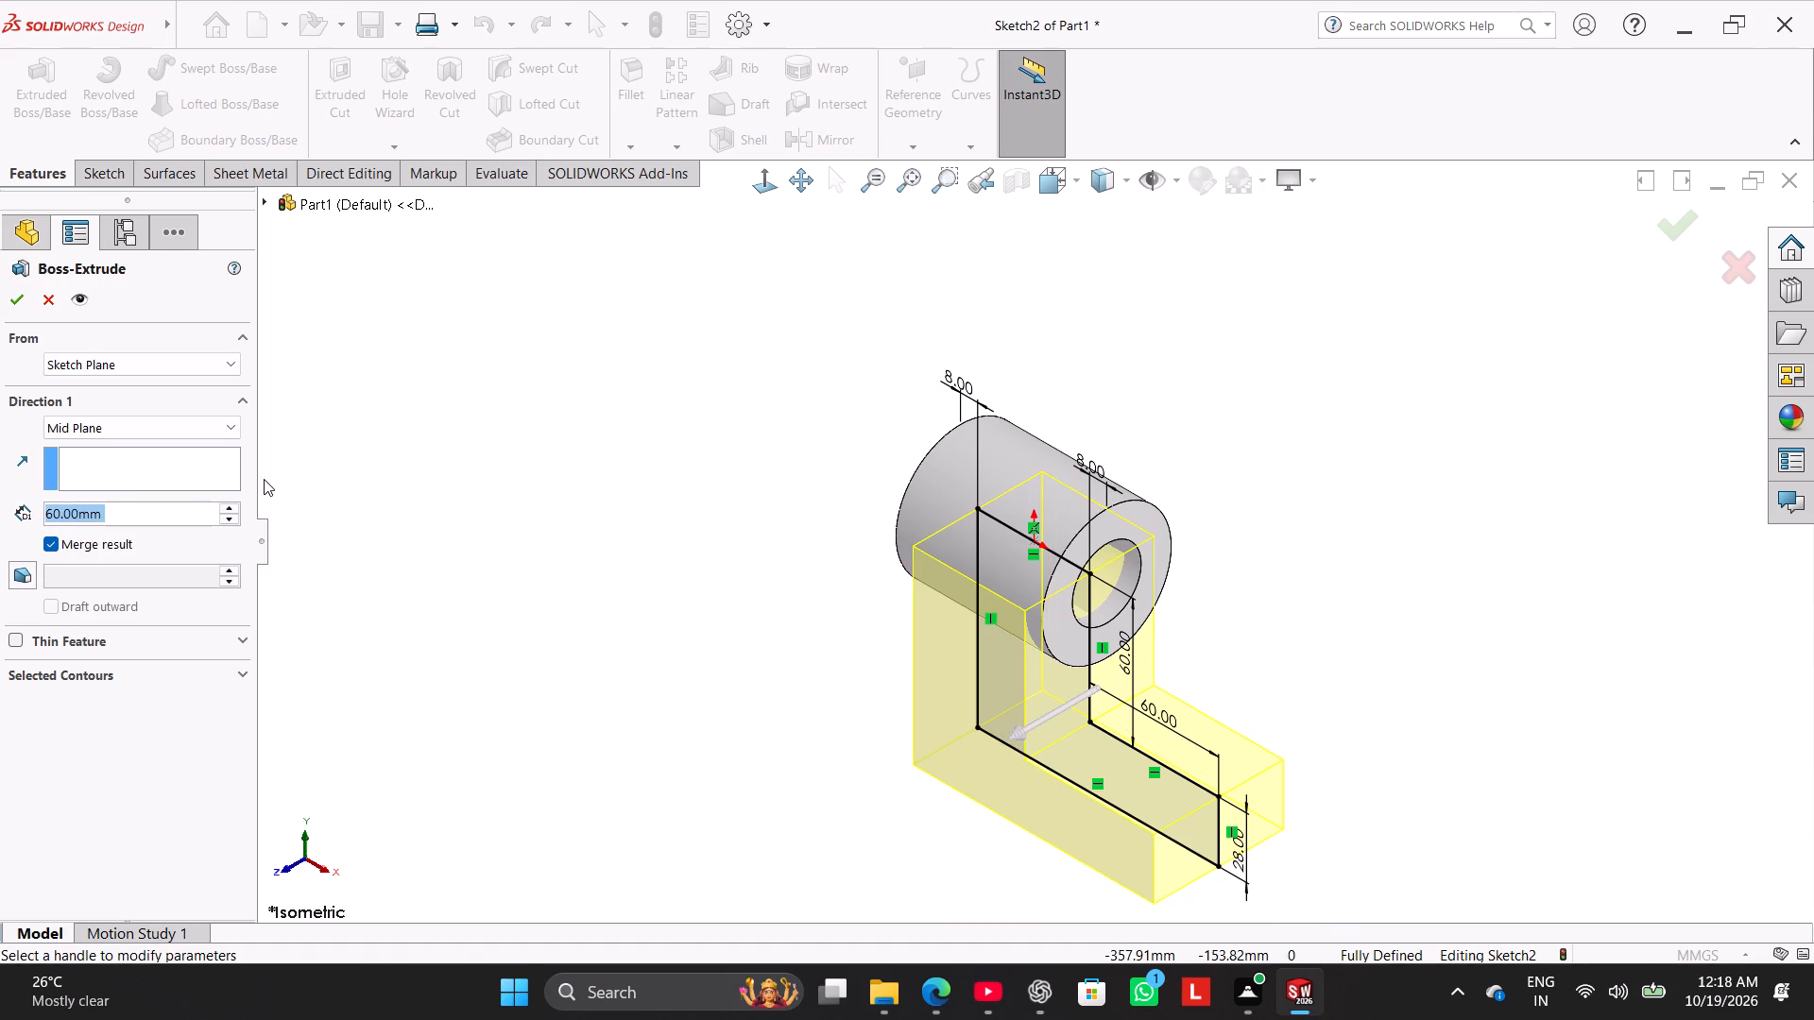
{"action": "left_click", "coordinate": [13, 297]}
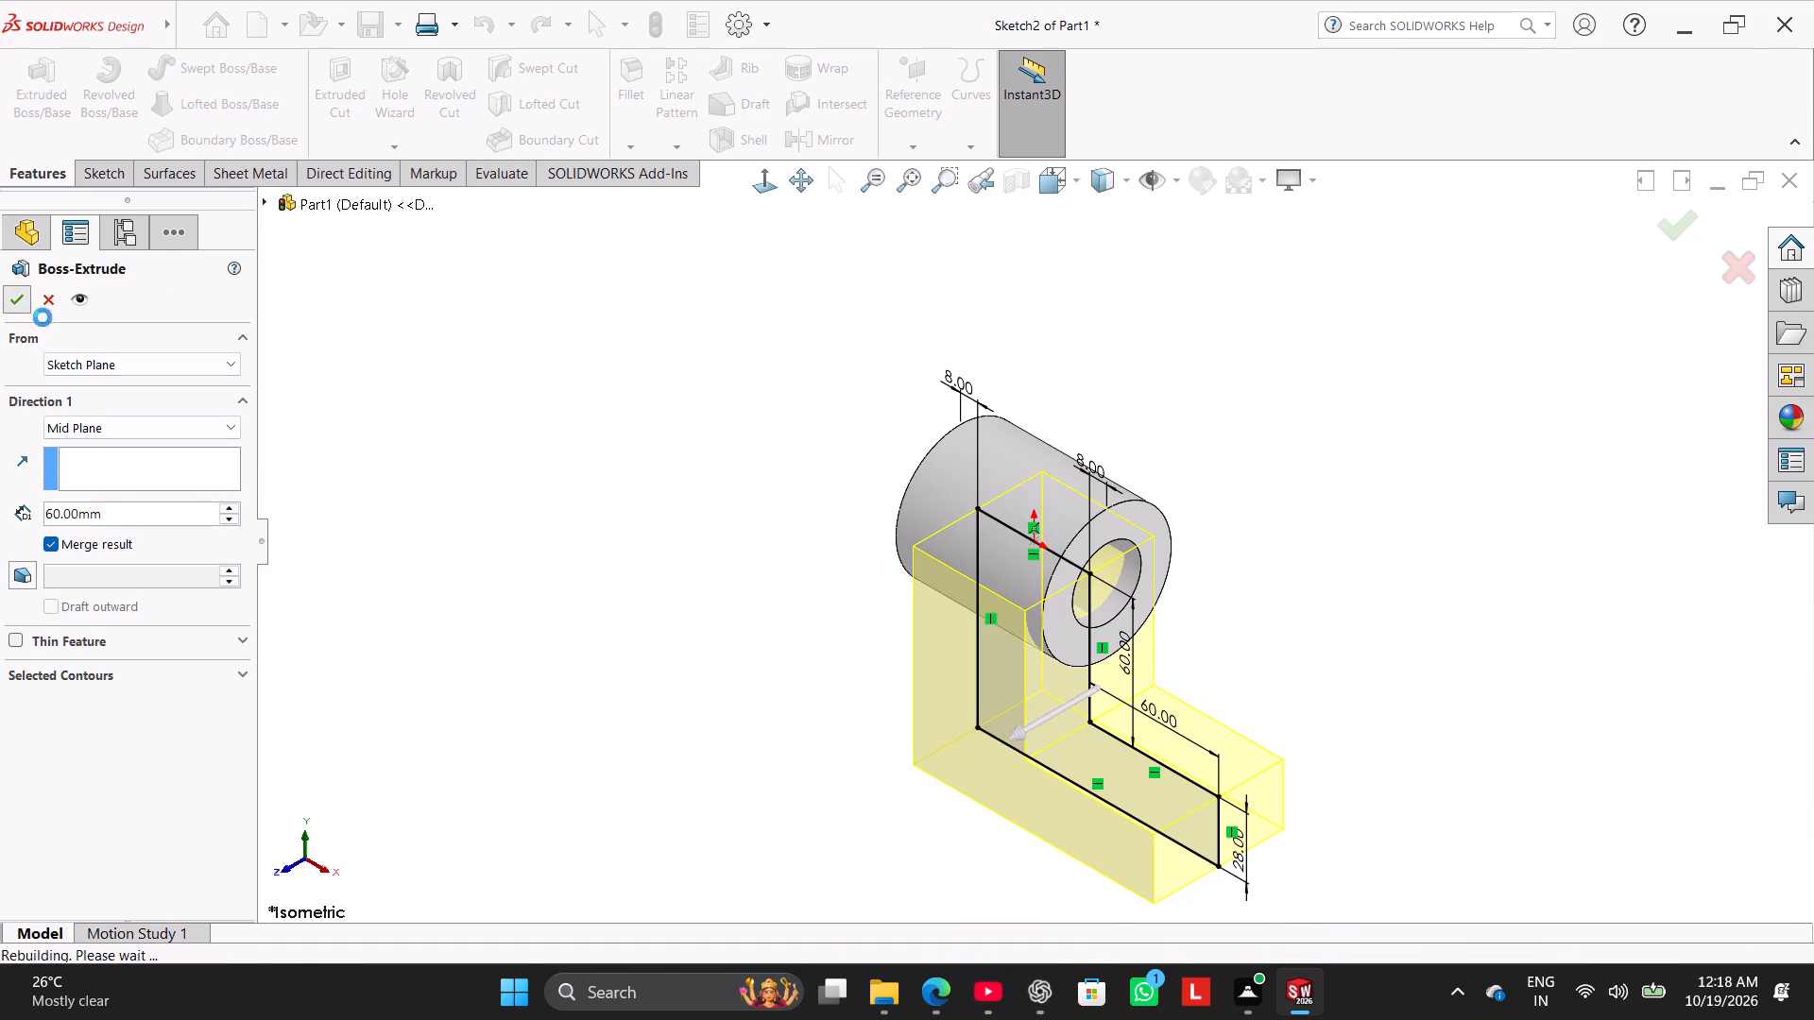
{"action": "left_click", "coordinate": [604, 513]}
Remove the three faces of the L-shaped block that obstruct the cylinder's bore, using Delete Face with Delete and Patch.
{"action": "right_click_drag", "start_coordinate": [616, 582], "coordinate": [749, 447]}
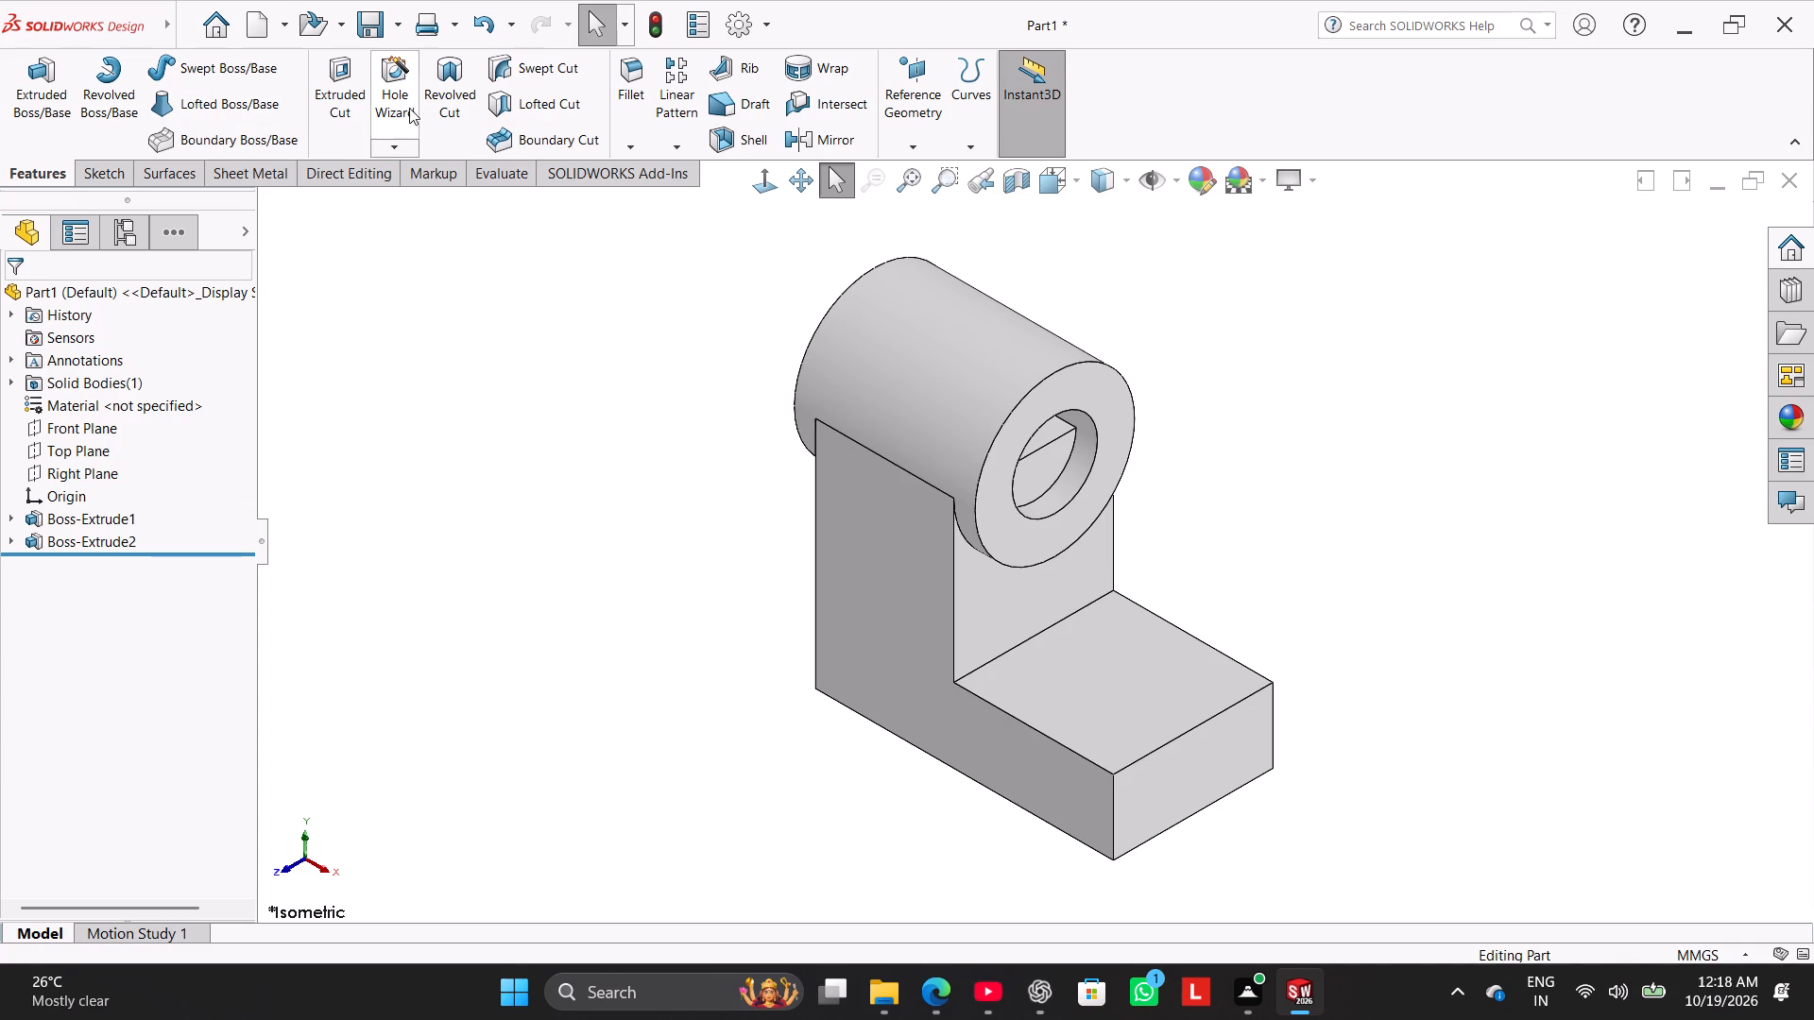
{"action": "left_click", "coordinate": [335, 181]}
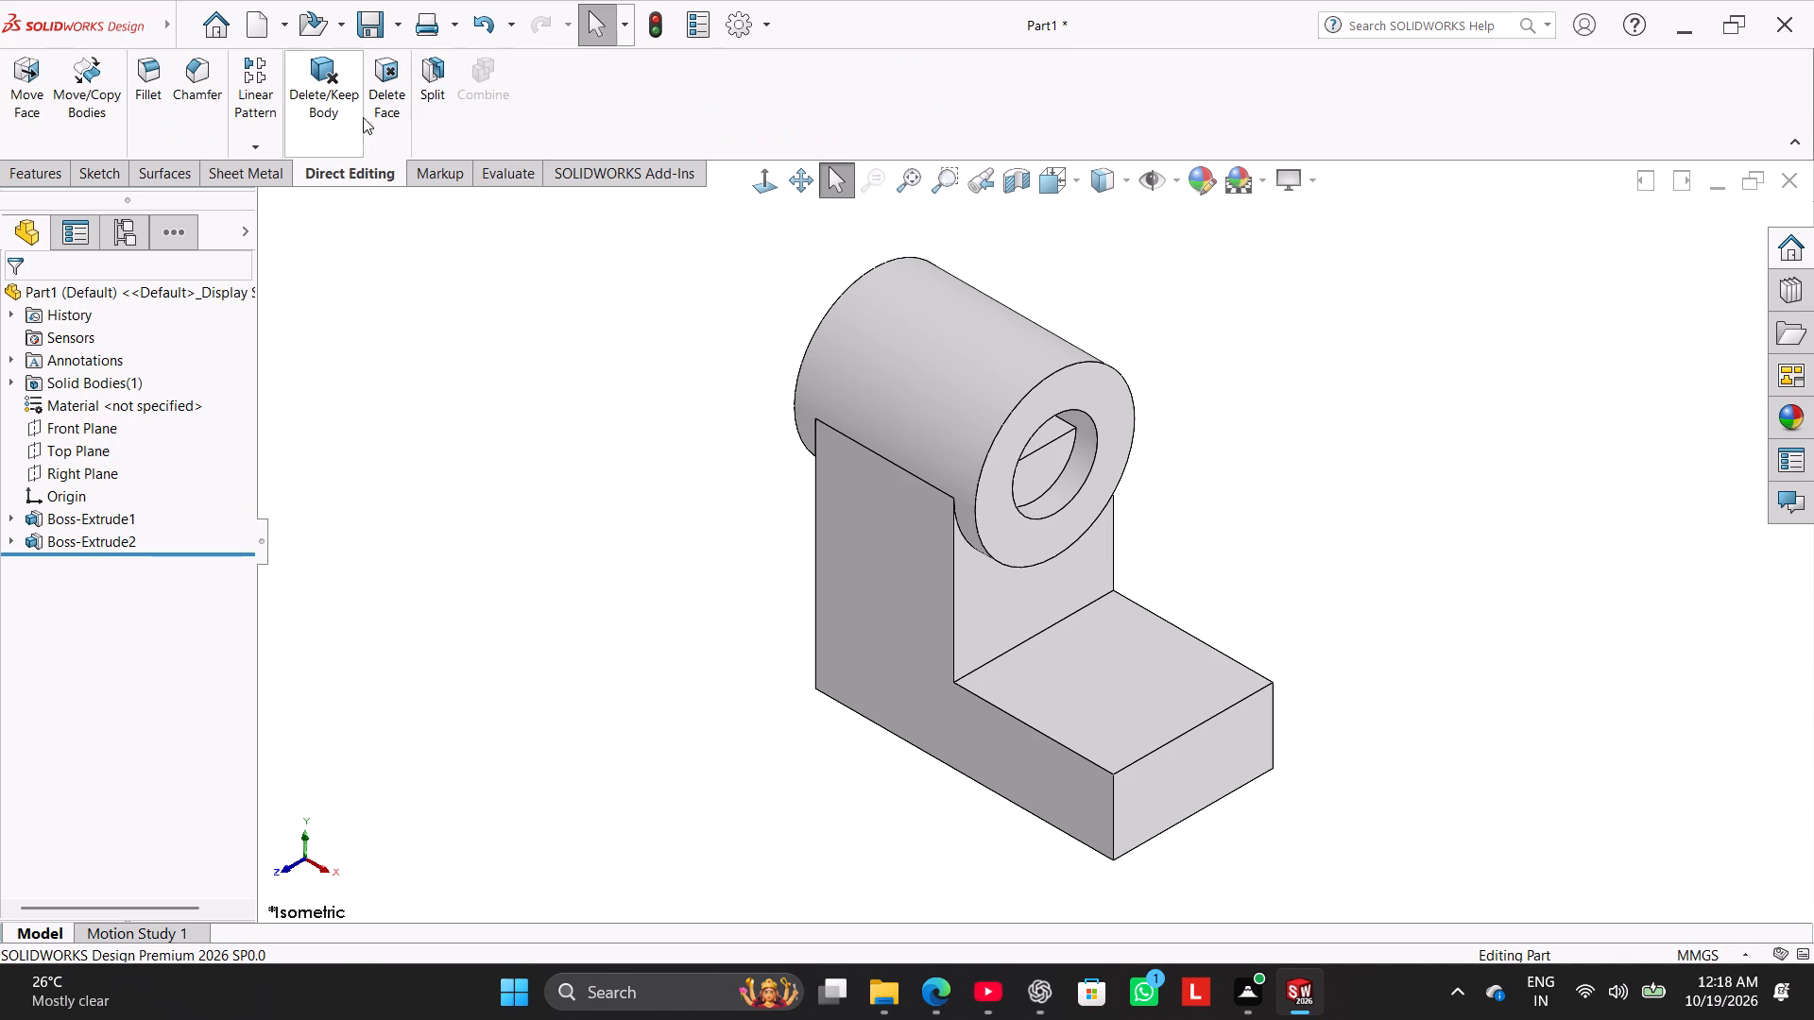
{"action": "left_click", "coordinate": [387, 102]}
{"action": "left_click", "coordinate": [1059, 474]}
{"action": "left_click", "coordinate": [1045, 439]}
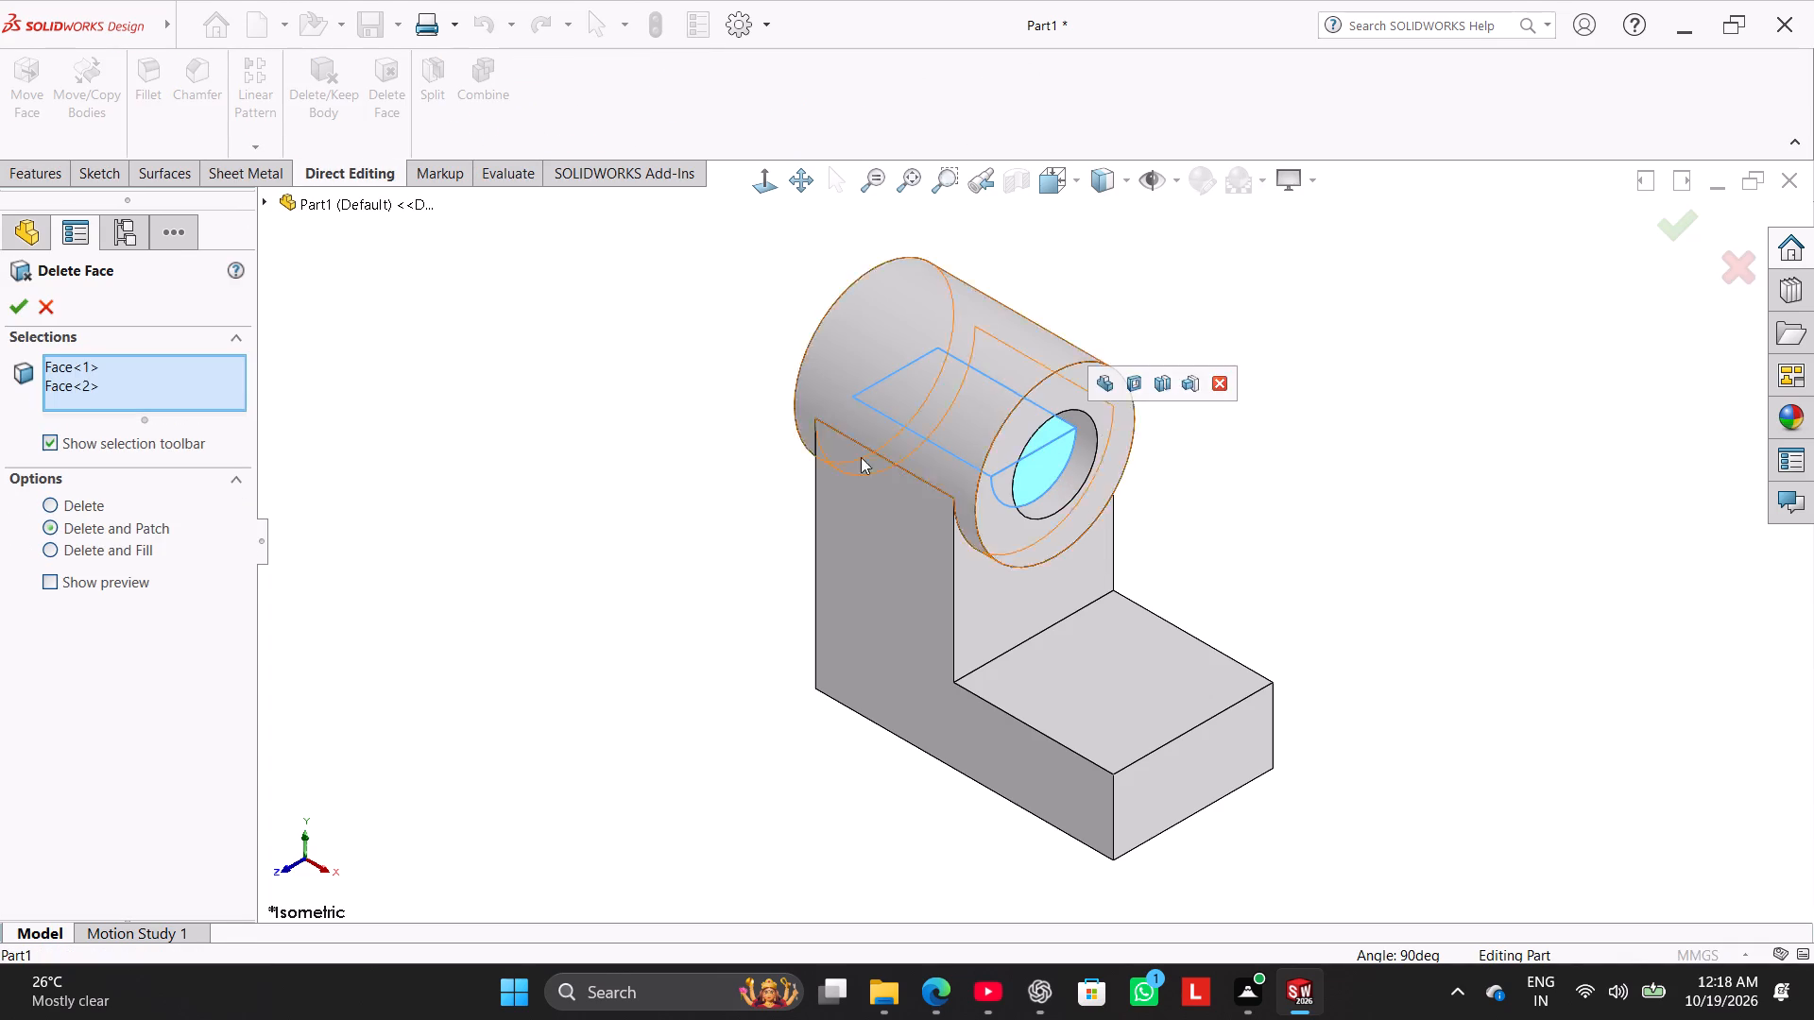
{"action": "middle_click_drag", "start_coordinate": [635, 448], "coordinate": [791, 610]}
{"action": "left_click", "coordinate": [974, 431]}
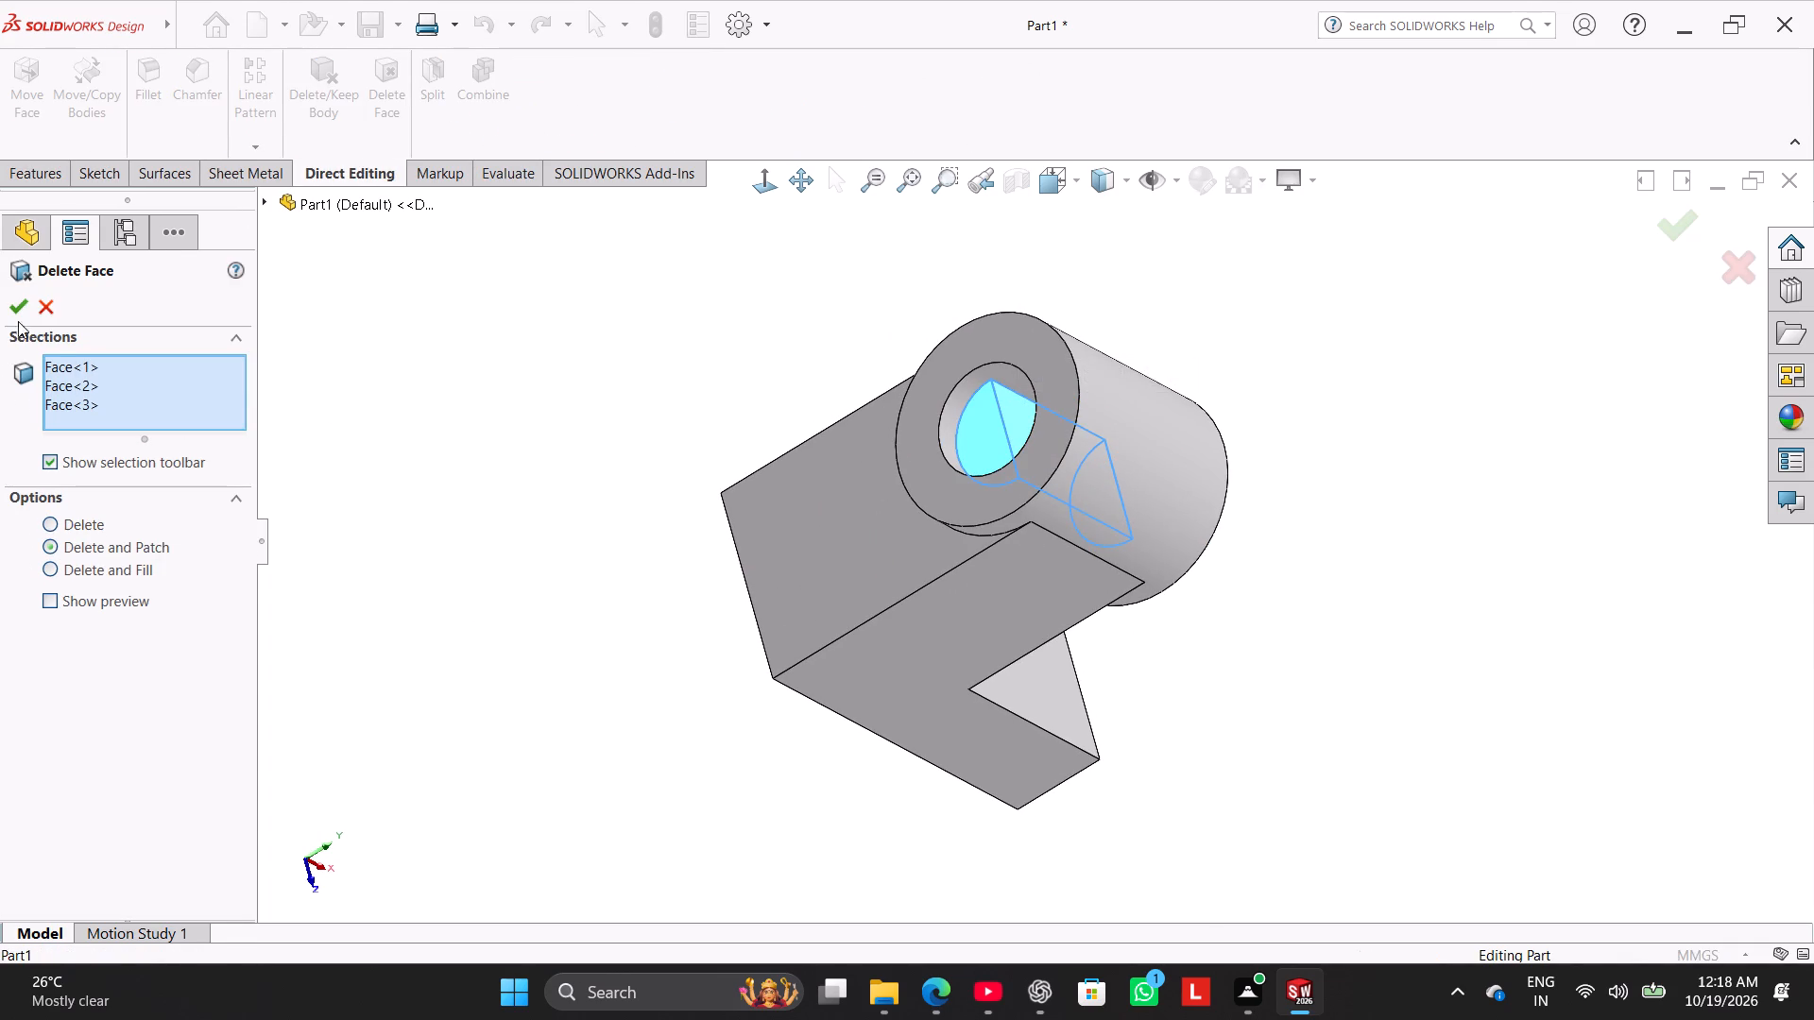
{"action": "left_click", "coordinate": [19, 312]}
{"action": "right_click_drag", "start_coordinate": [481, 496], "coordinate": [766, 360]}
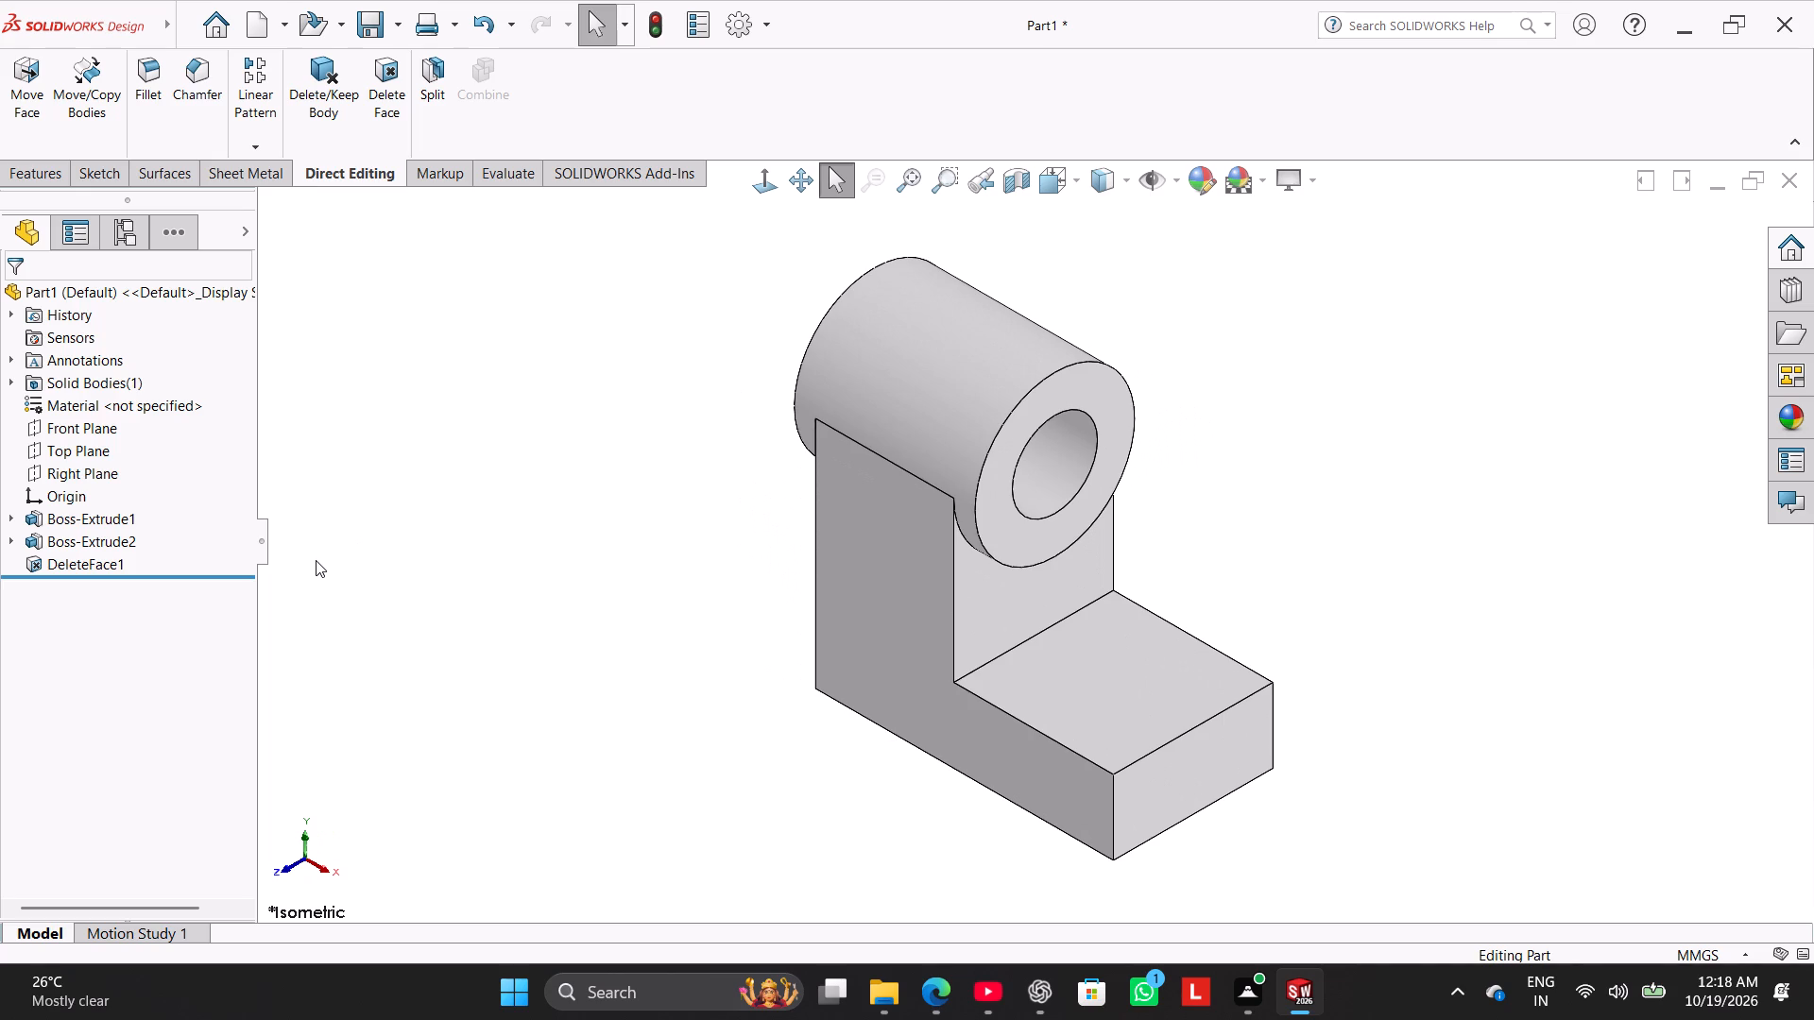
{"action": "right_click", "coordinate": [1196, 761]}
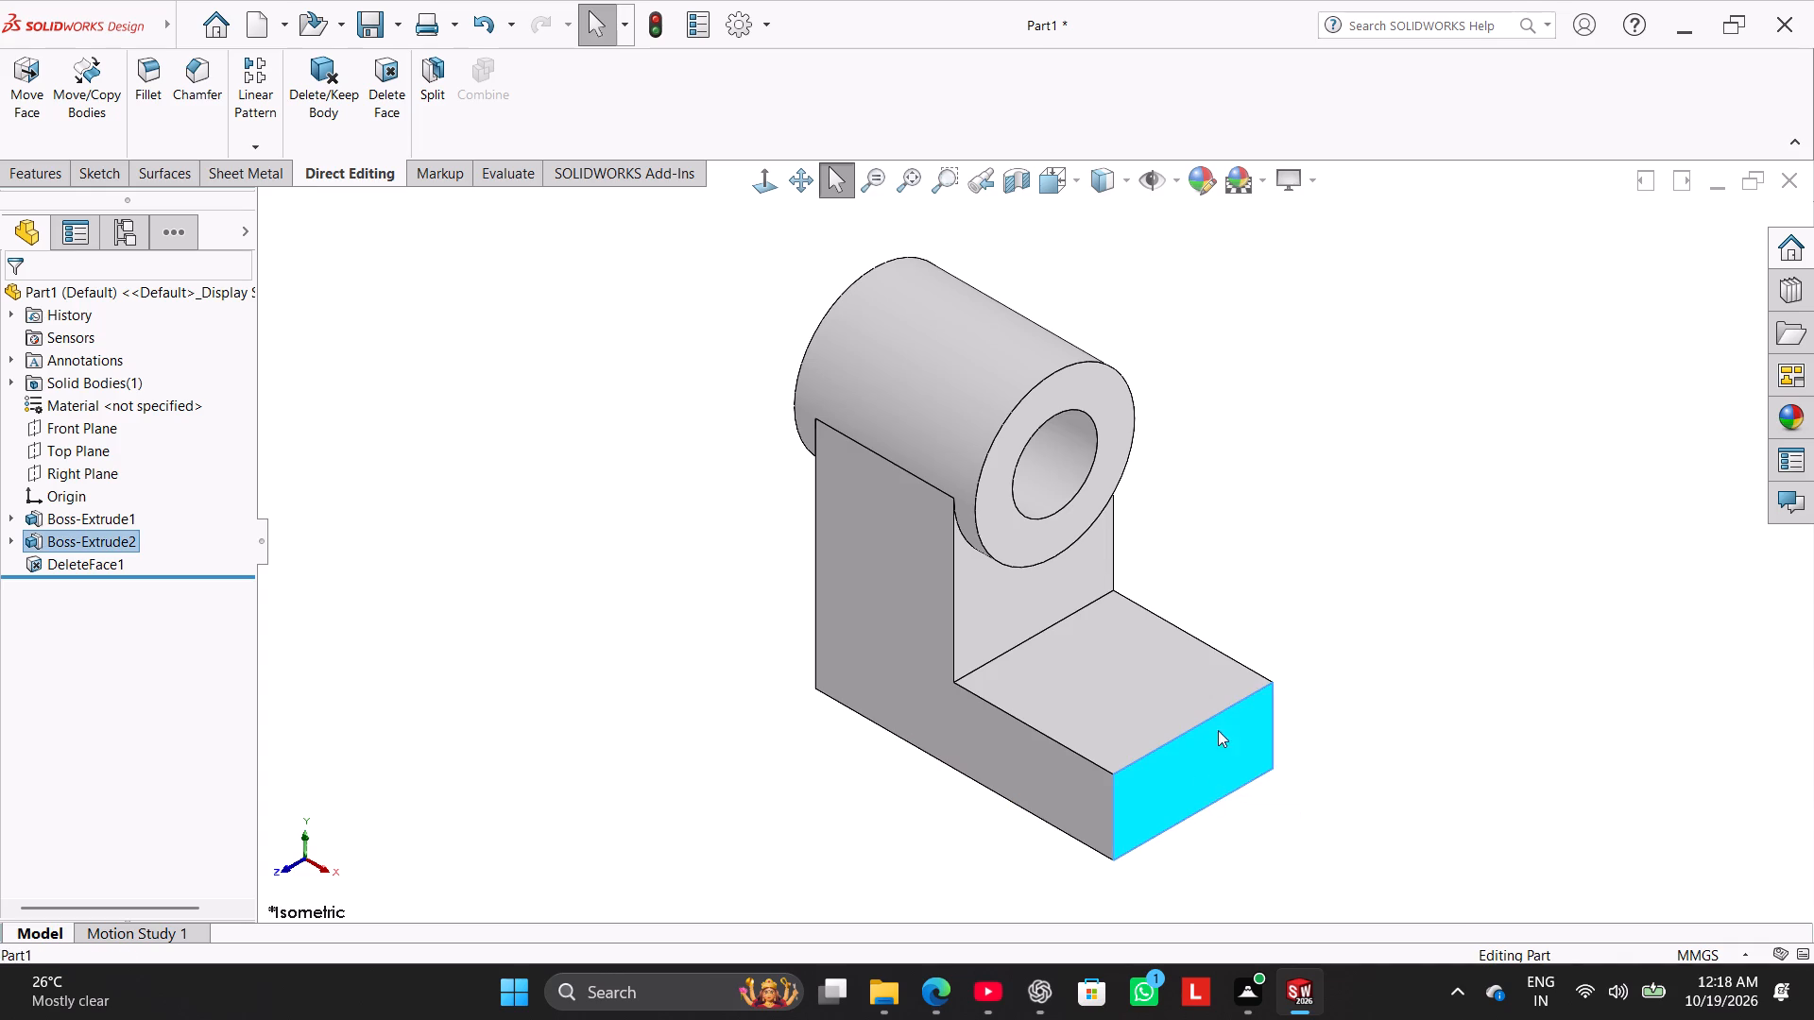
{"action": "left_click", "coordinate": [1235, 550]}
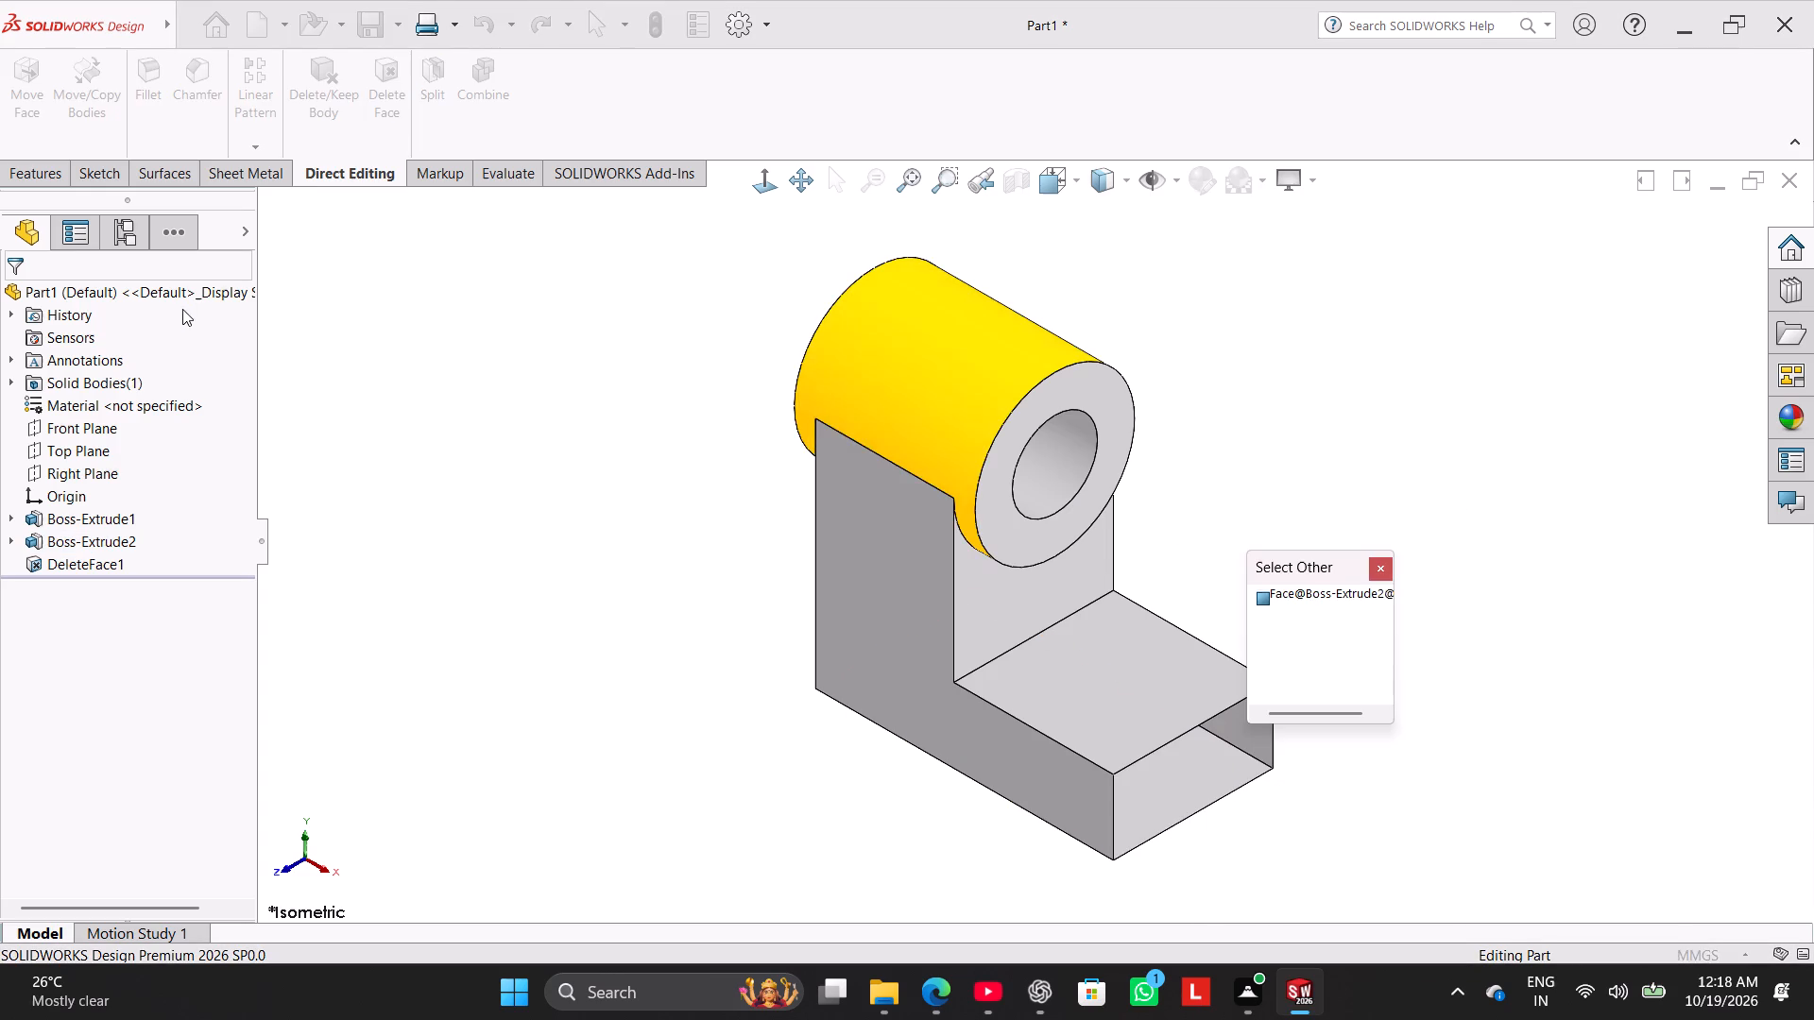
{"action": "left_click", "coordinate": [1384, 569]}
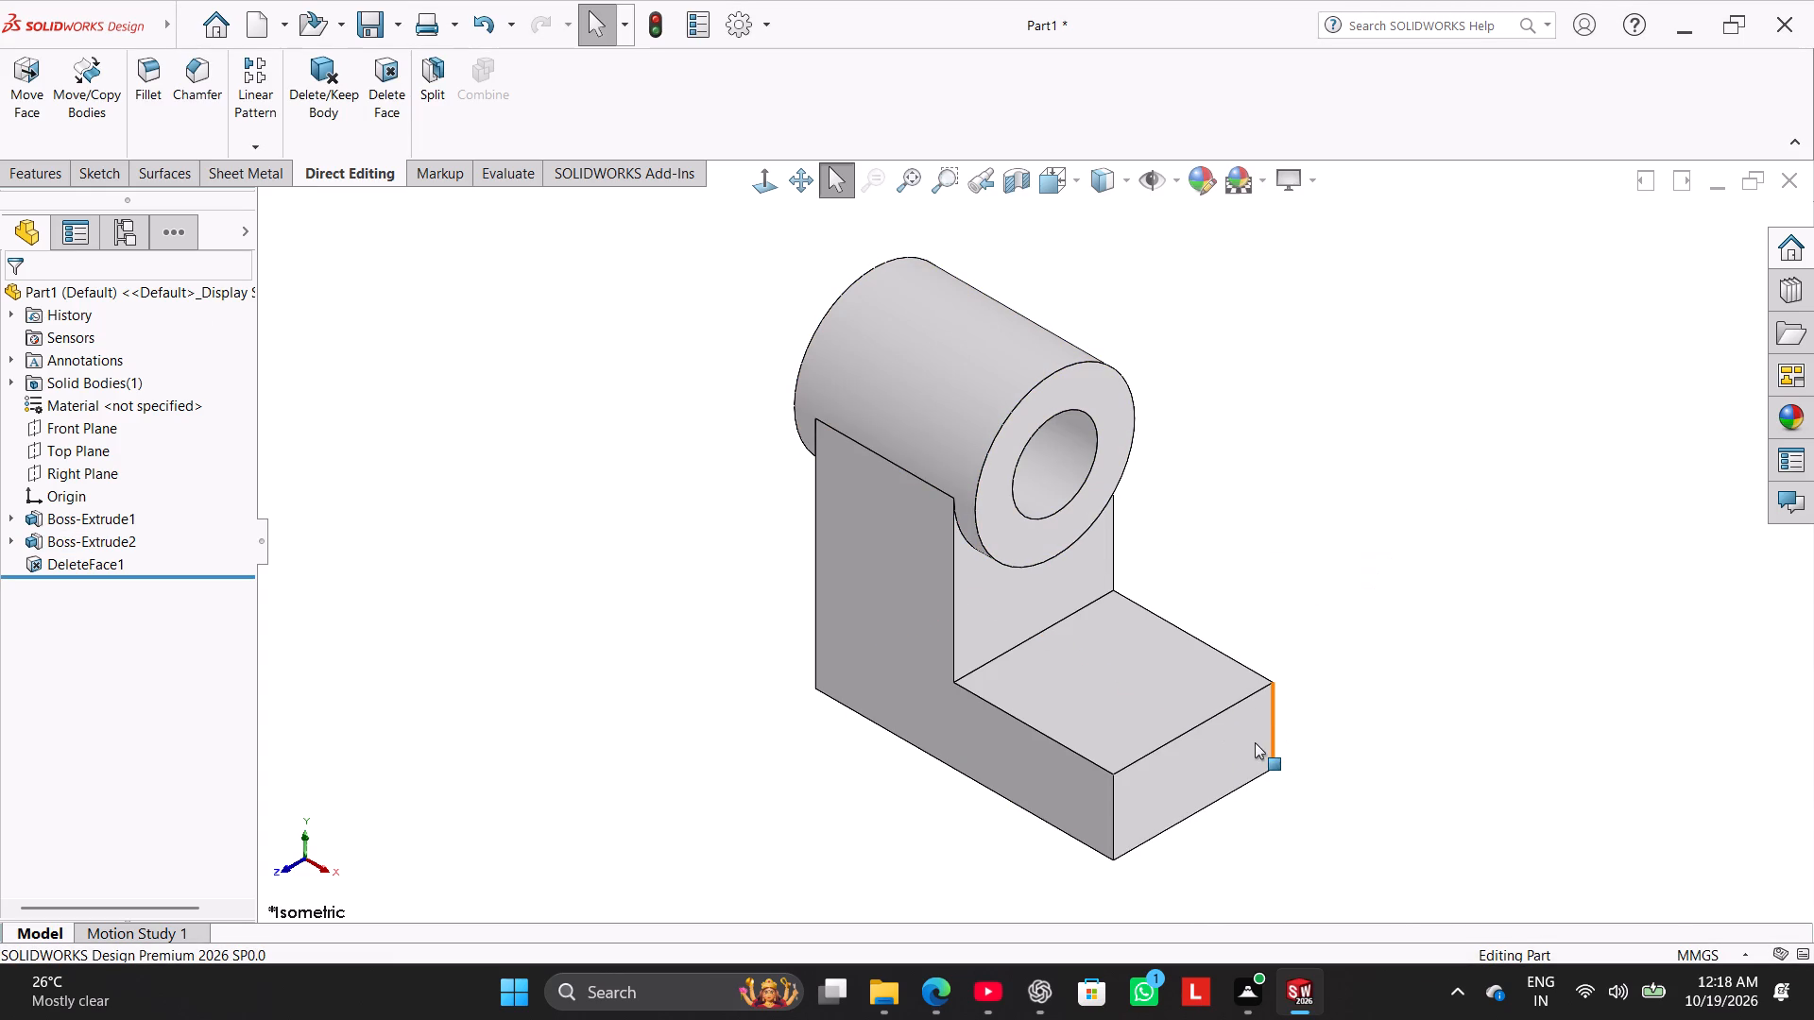
Start a sketch on the base's +X end face and draw a corner rectangle with its lower side on the face's bottom edge.
{"action": "right_click", "coordinate": [1255, 742]}
{"action": "left_click", "coordinate": [1300, 549]}
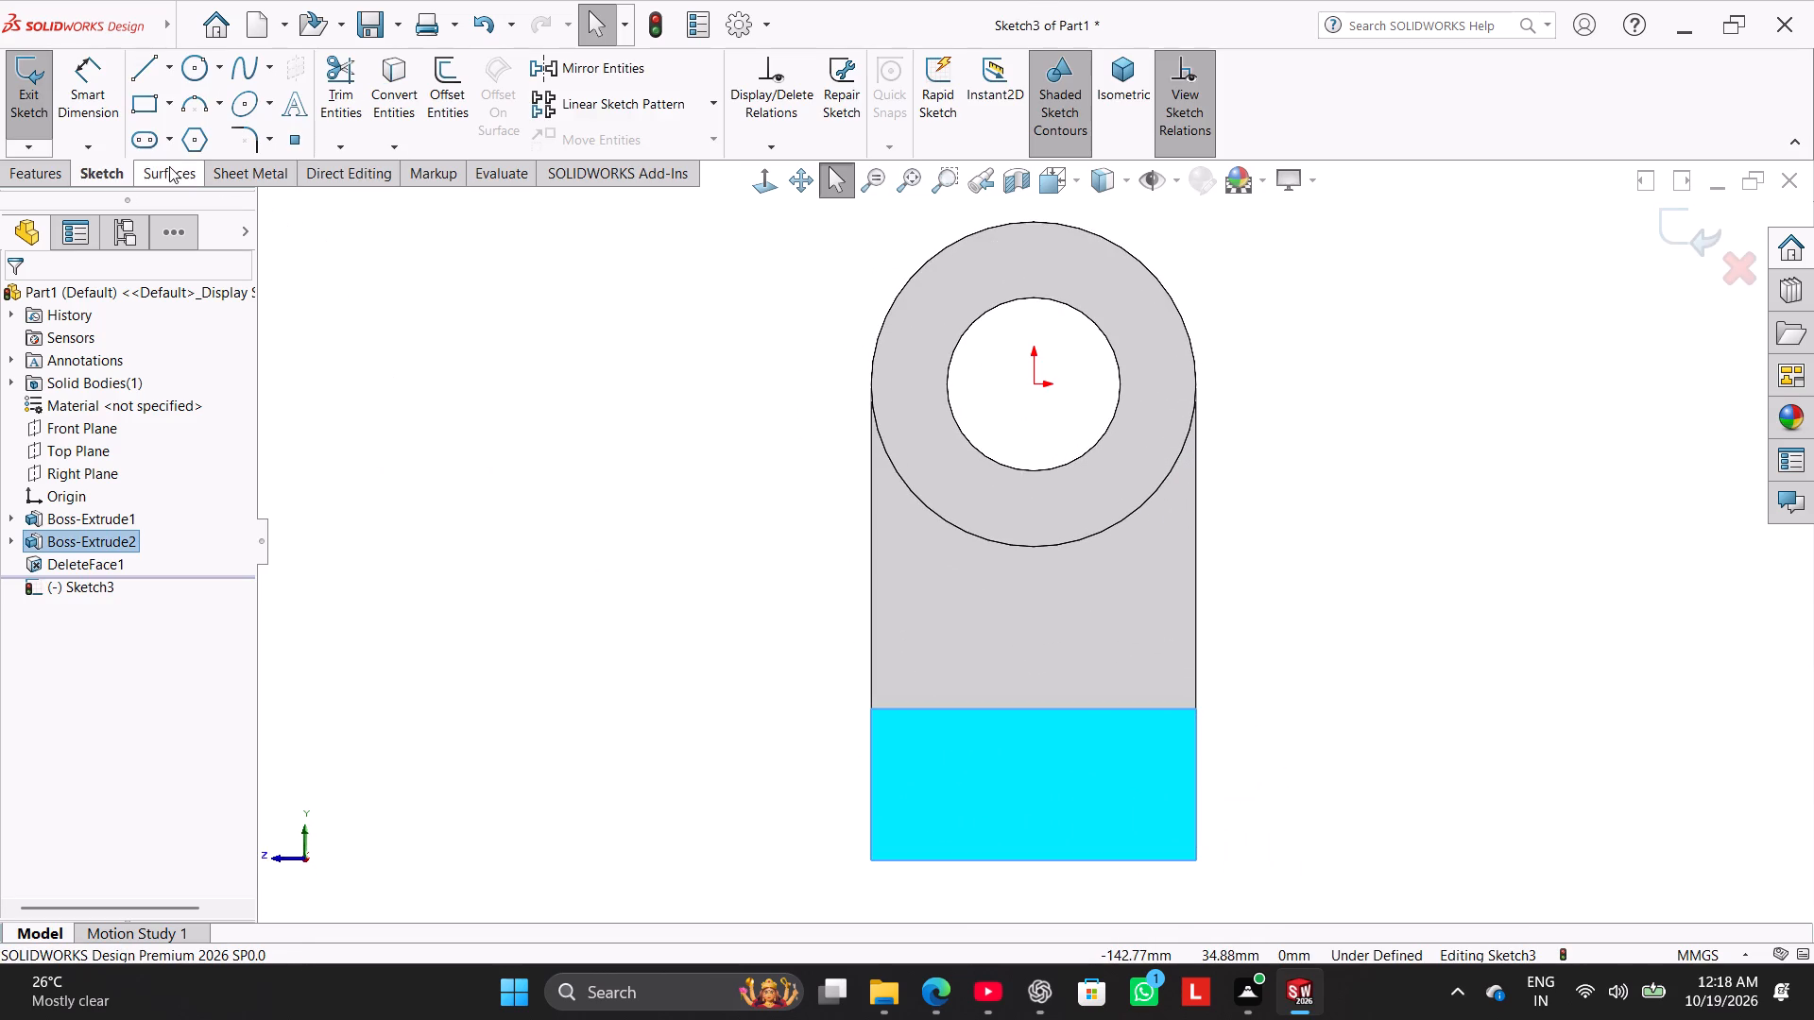
{"action": "left_click", "coordinate": [133, 105]}
{"action": "left_click", "coordinate": [962, 860]}
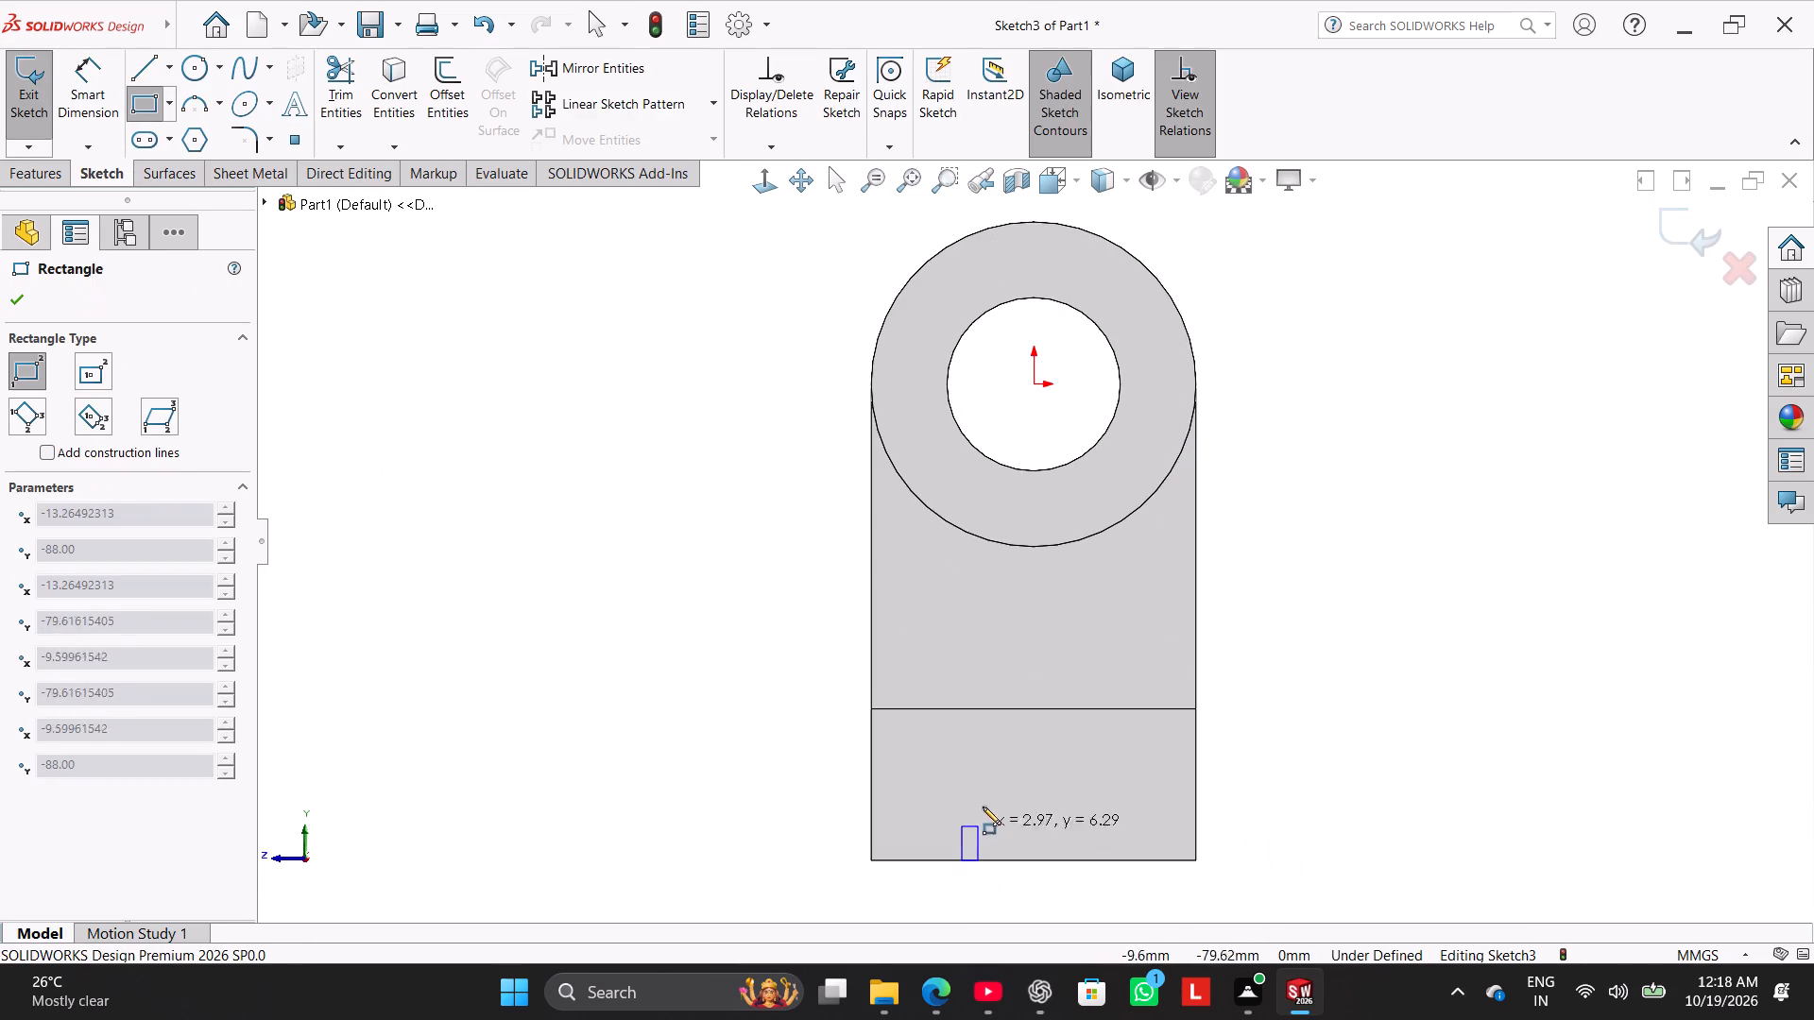
{"action": "left_click", "coordinate": [1136, 790]}
{"action": "right_click", "coordinate": [1281, 696]}
{"action": "left_click", "coordinate": [1293, 707]}
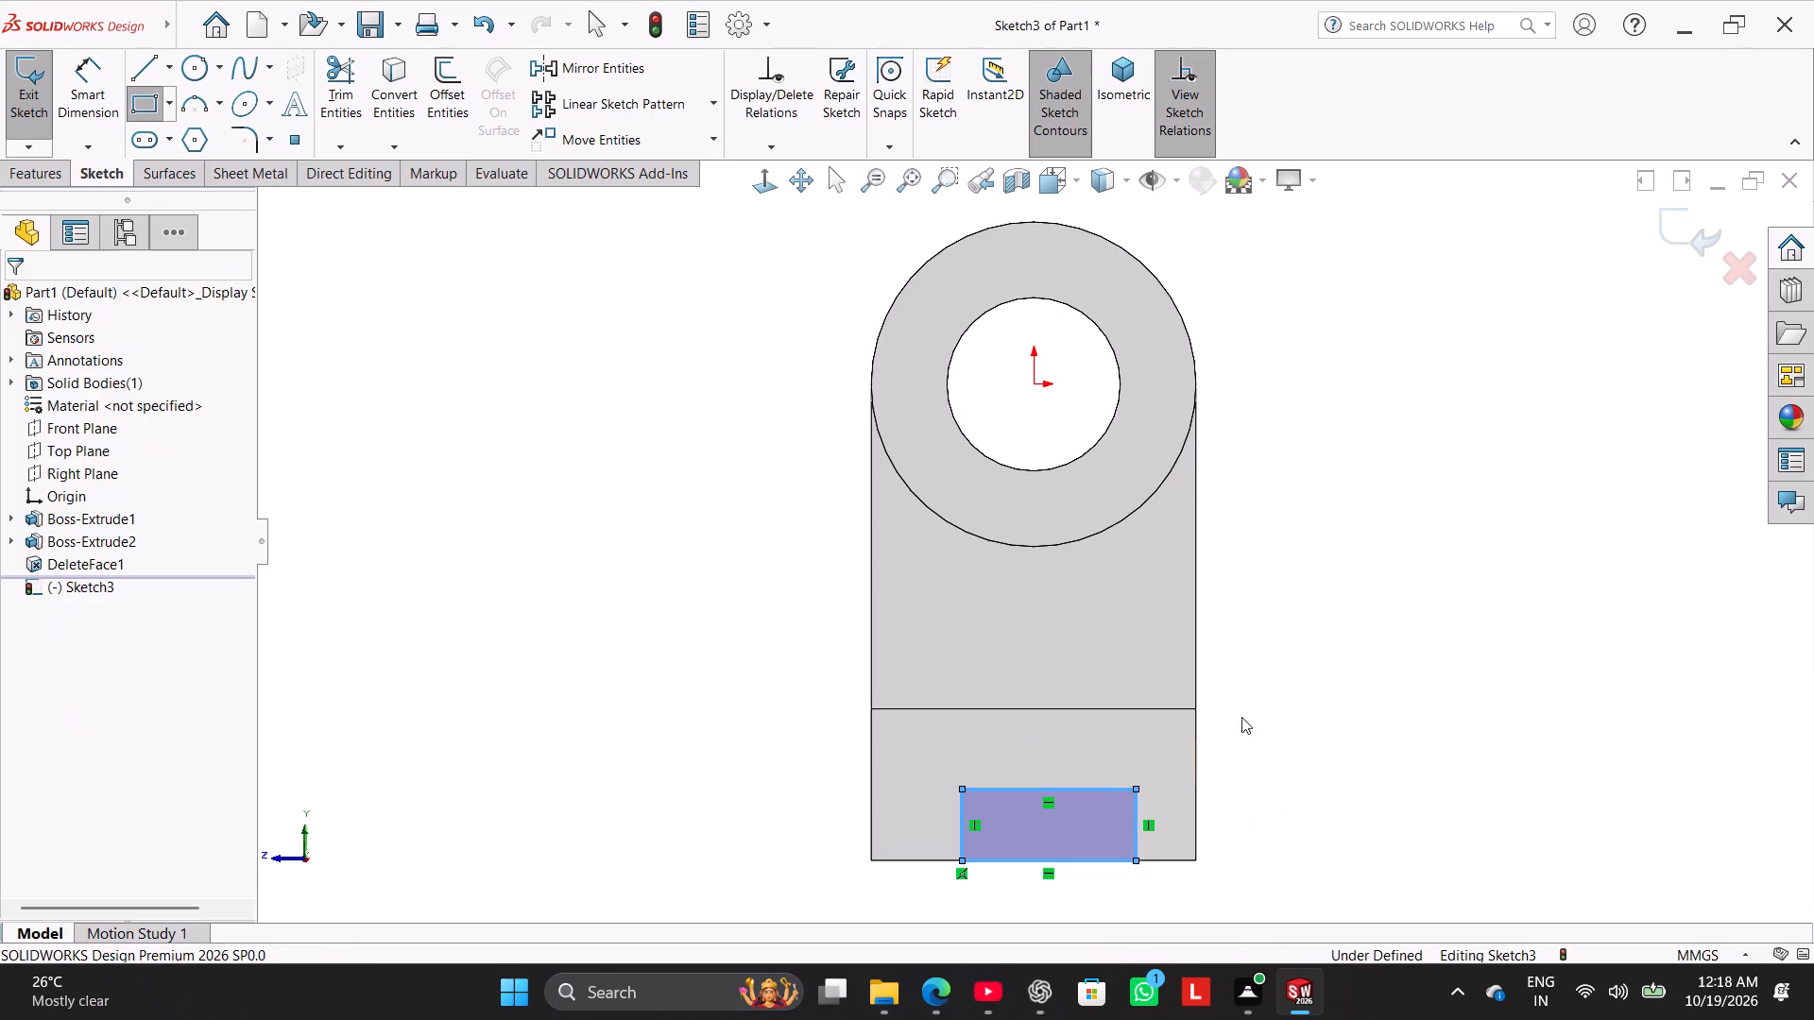
Dimension the rectangle's upper side at 14 mm below the base end face's top edge.
{"action": "left_click", "coordinate": [105, 67]}
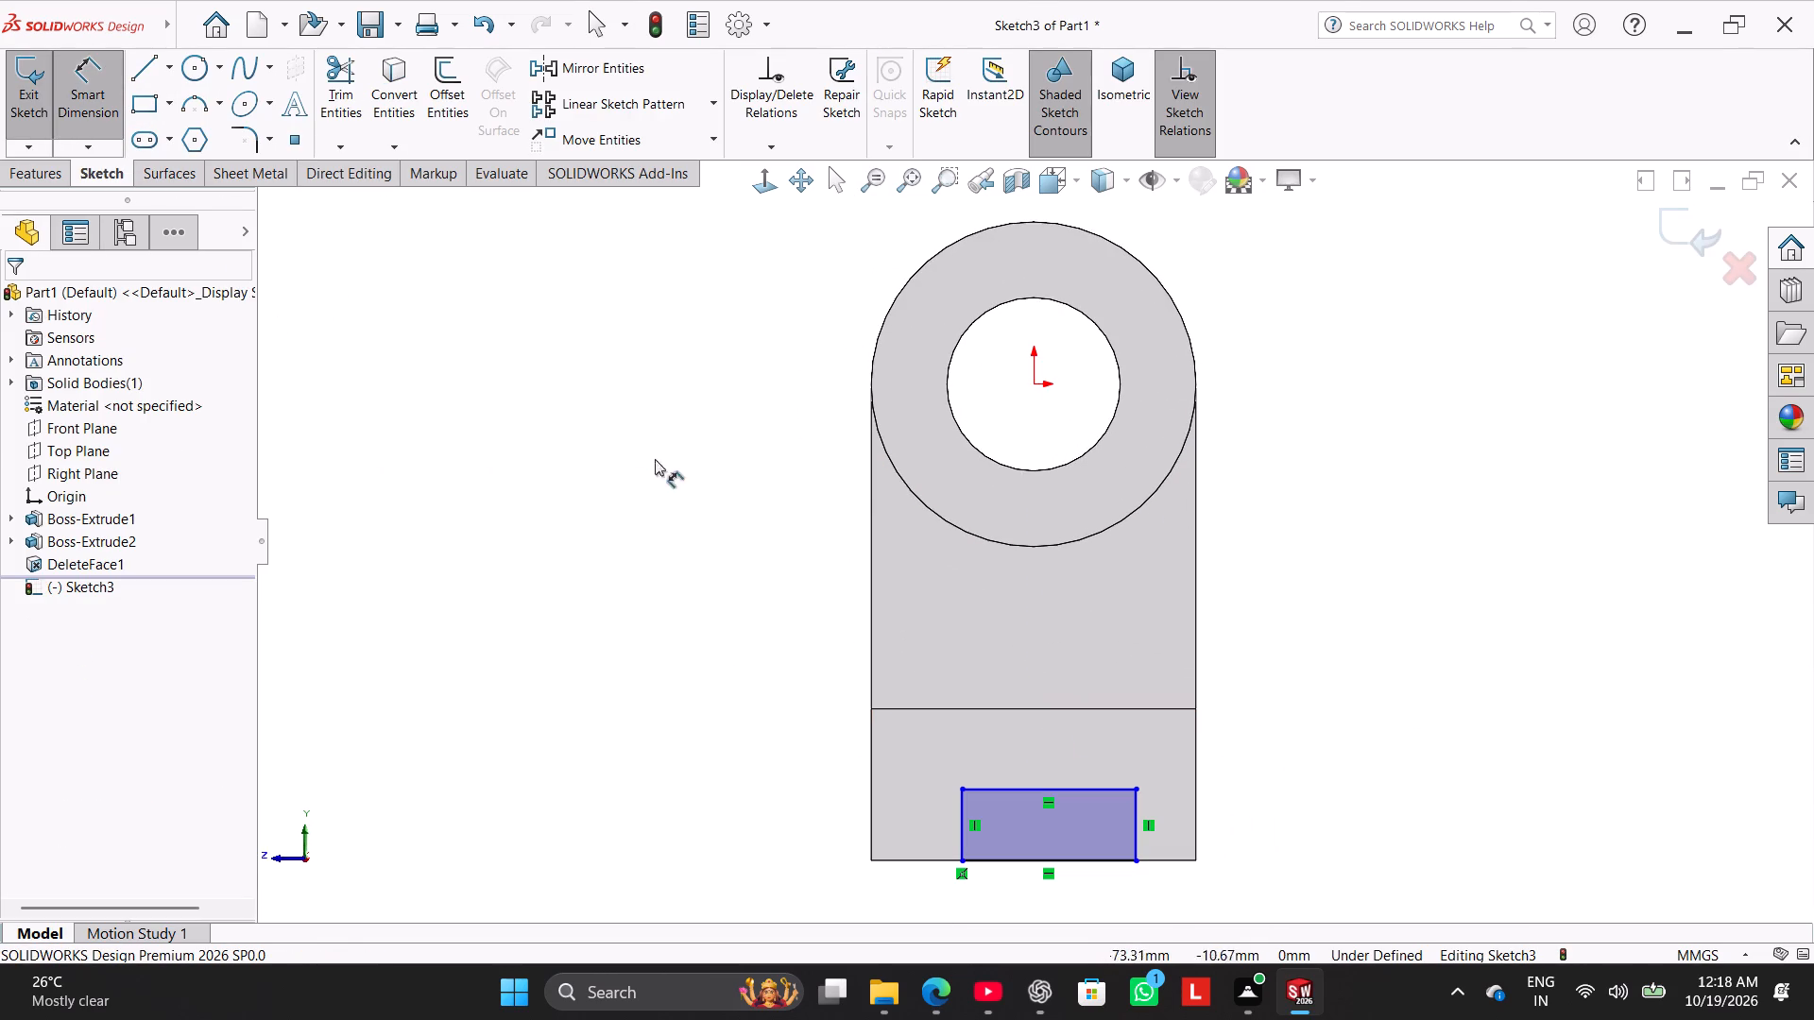
{"action": "left_click", "coordinate": [1048, 787]}
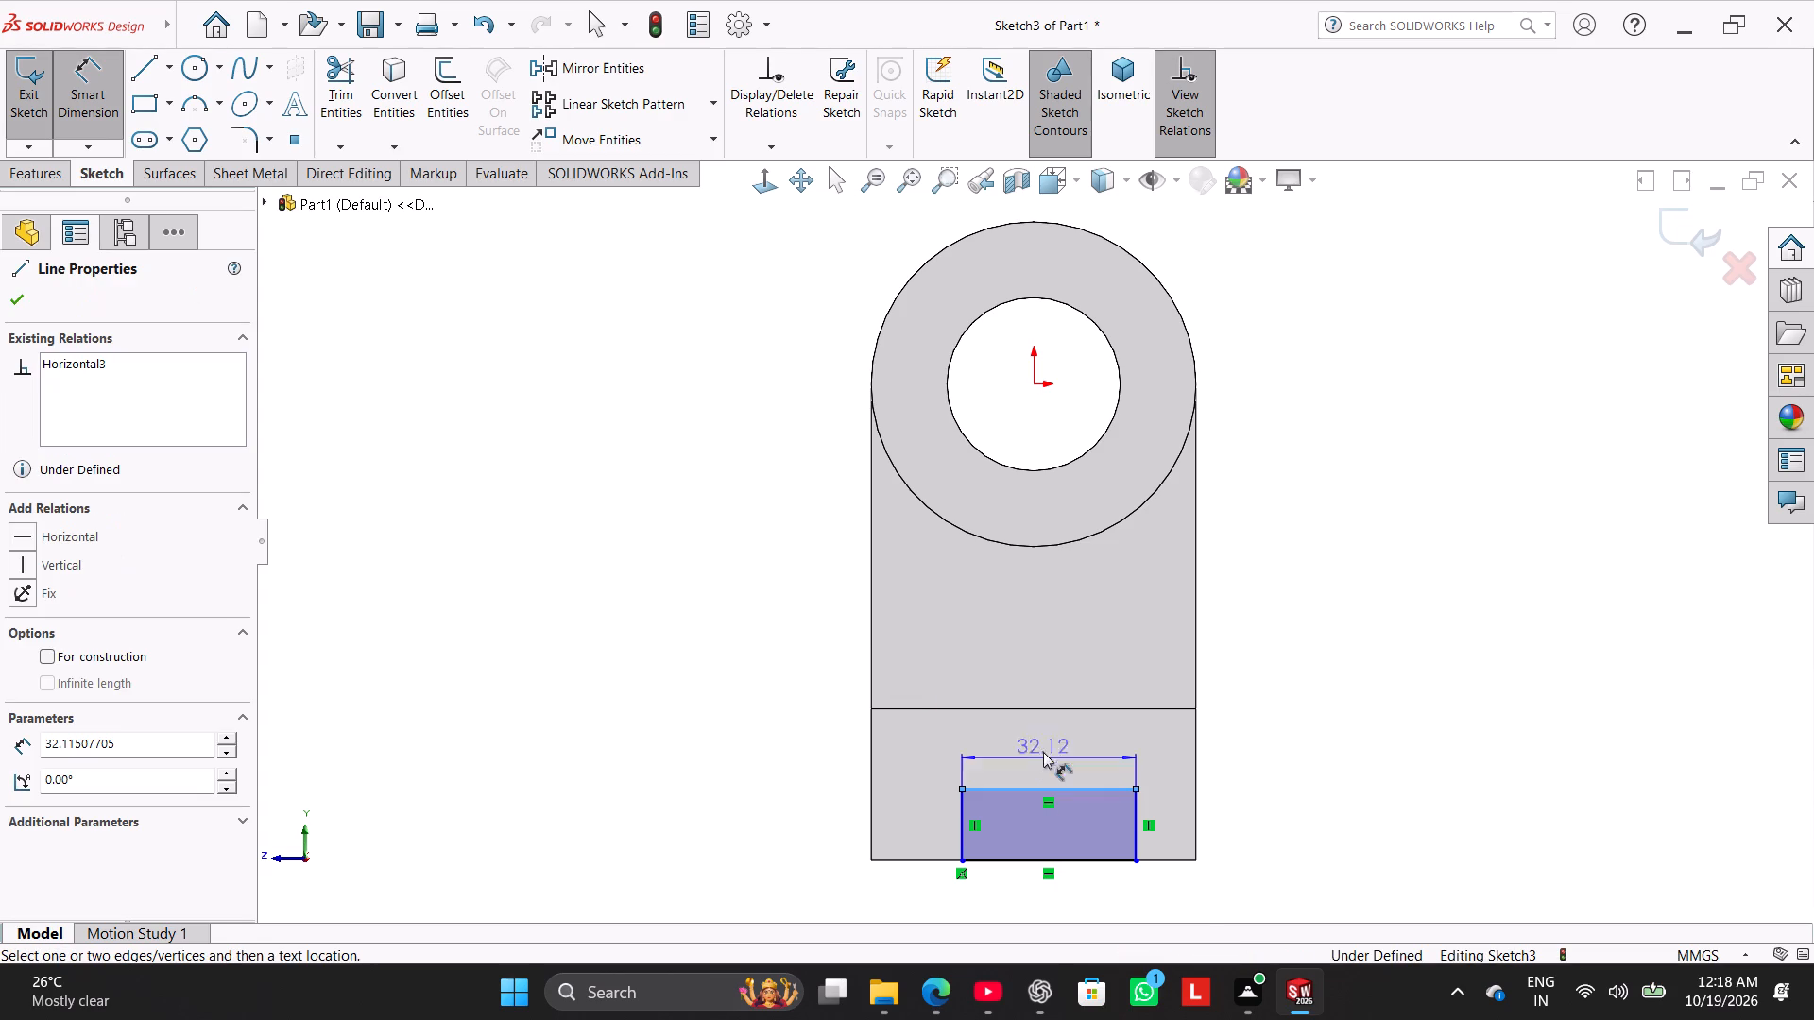
{"action": "left_click", "coordinate": [1039, 709]}
{"action": "left_click", "coordinate": [1042, 734]}
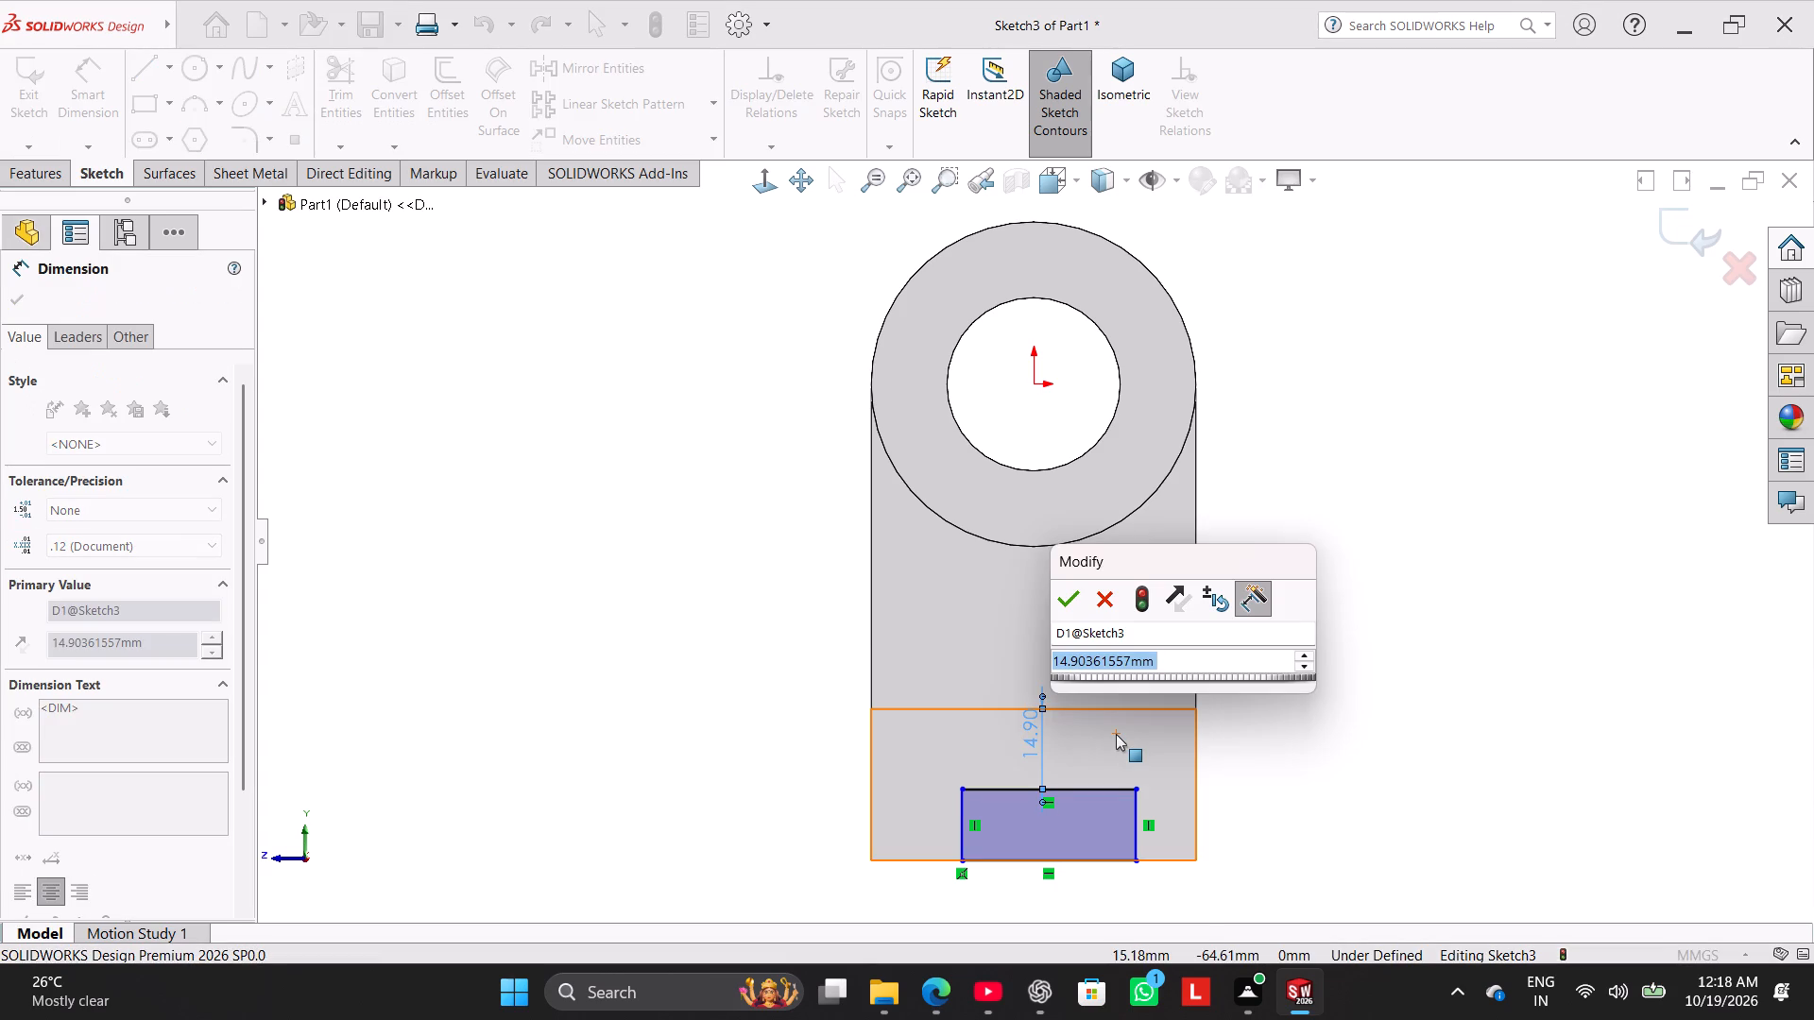
{"action": "type", "text": "14"}
{"action": "key", "text": "Return"}
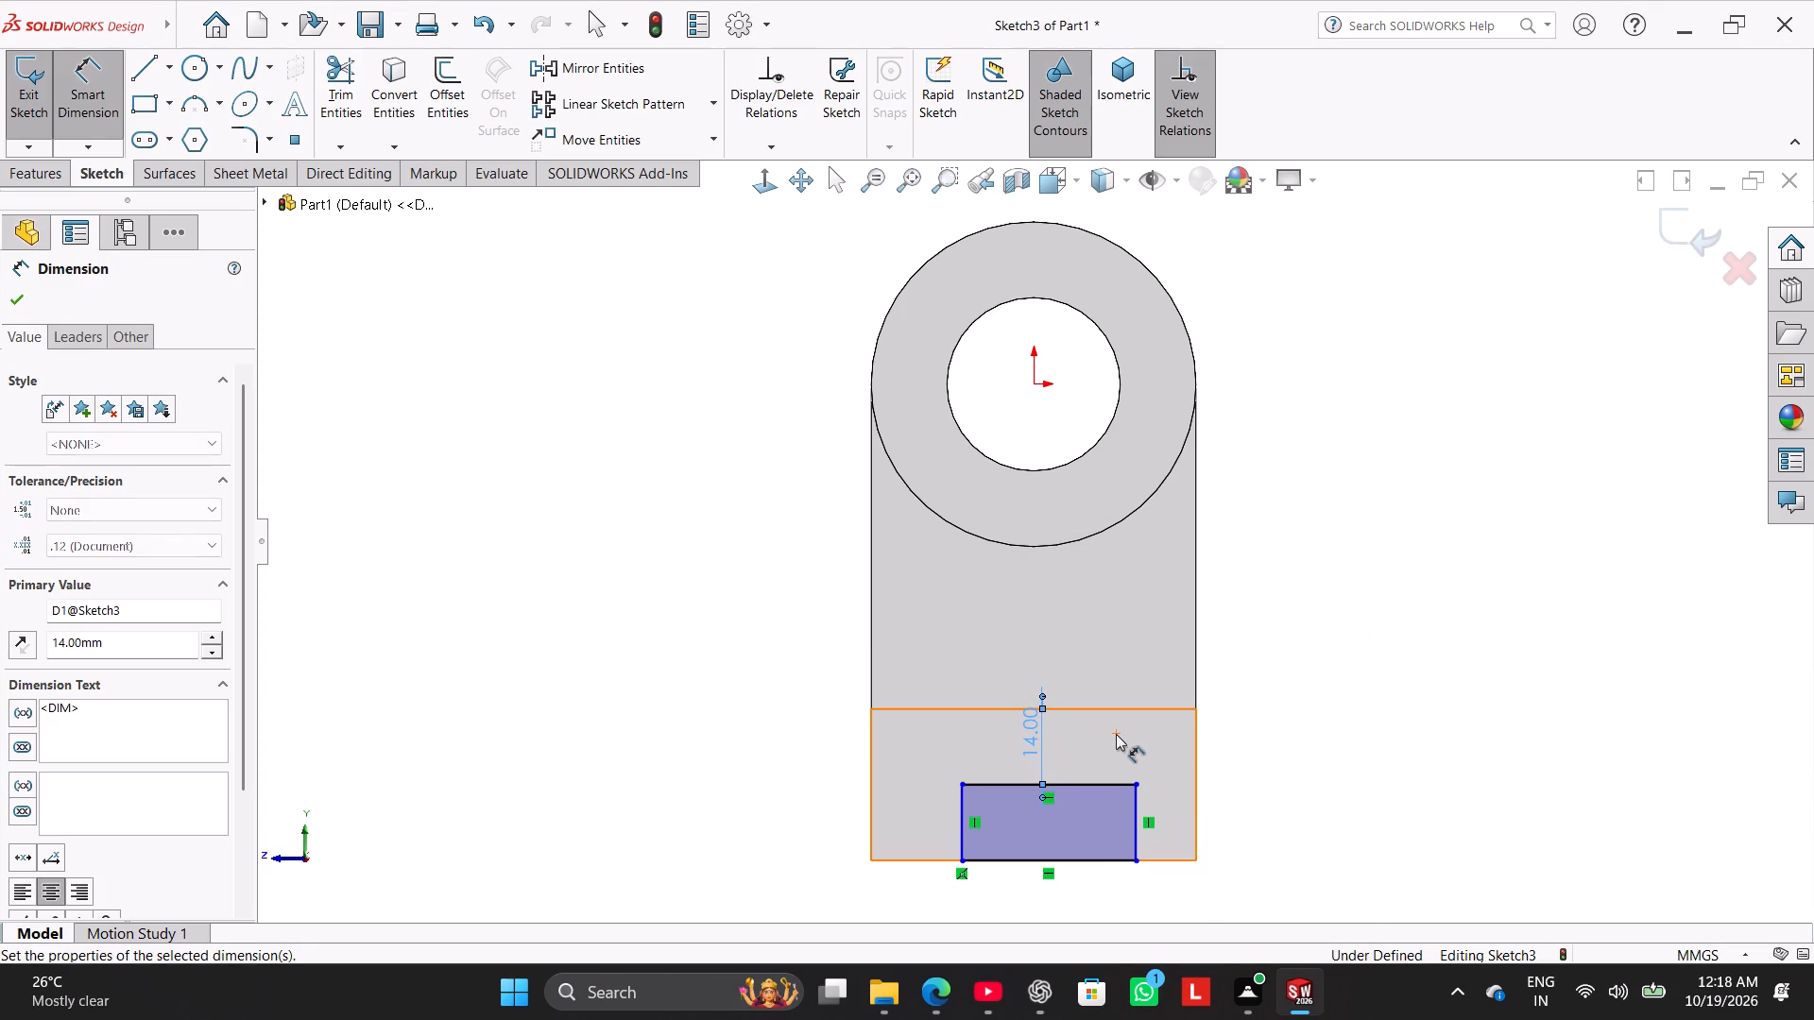
Dimension both vertical sides of the rectangle at 10 mm from the adjacent side edges of the base's end face.
{"action": "left_click", "coordinate": [1197, 813]}
{"action": "left_click", "coordinate": [1139, 814]}
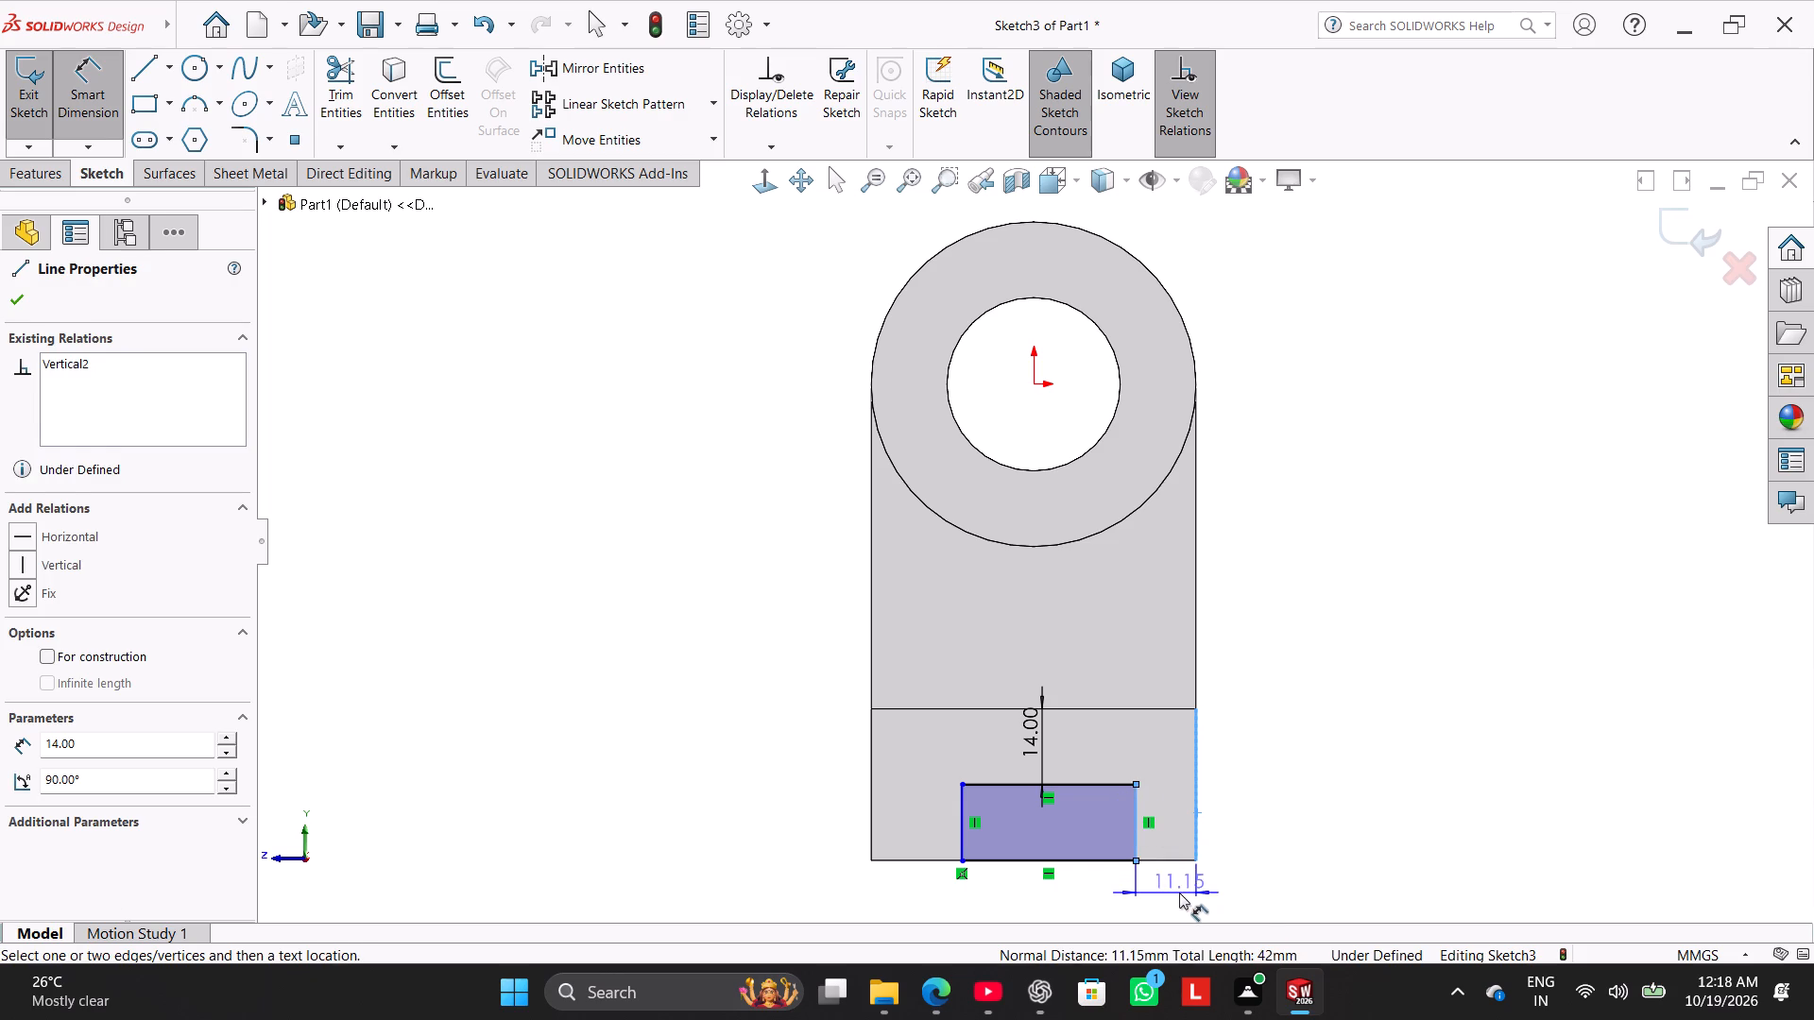
{"action": "left_click", "coordinate": [1179, 892]}
{"action": "type", "text": "10"}
{"action": "key", "text": "Return"}
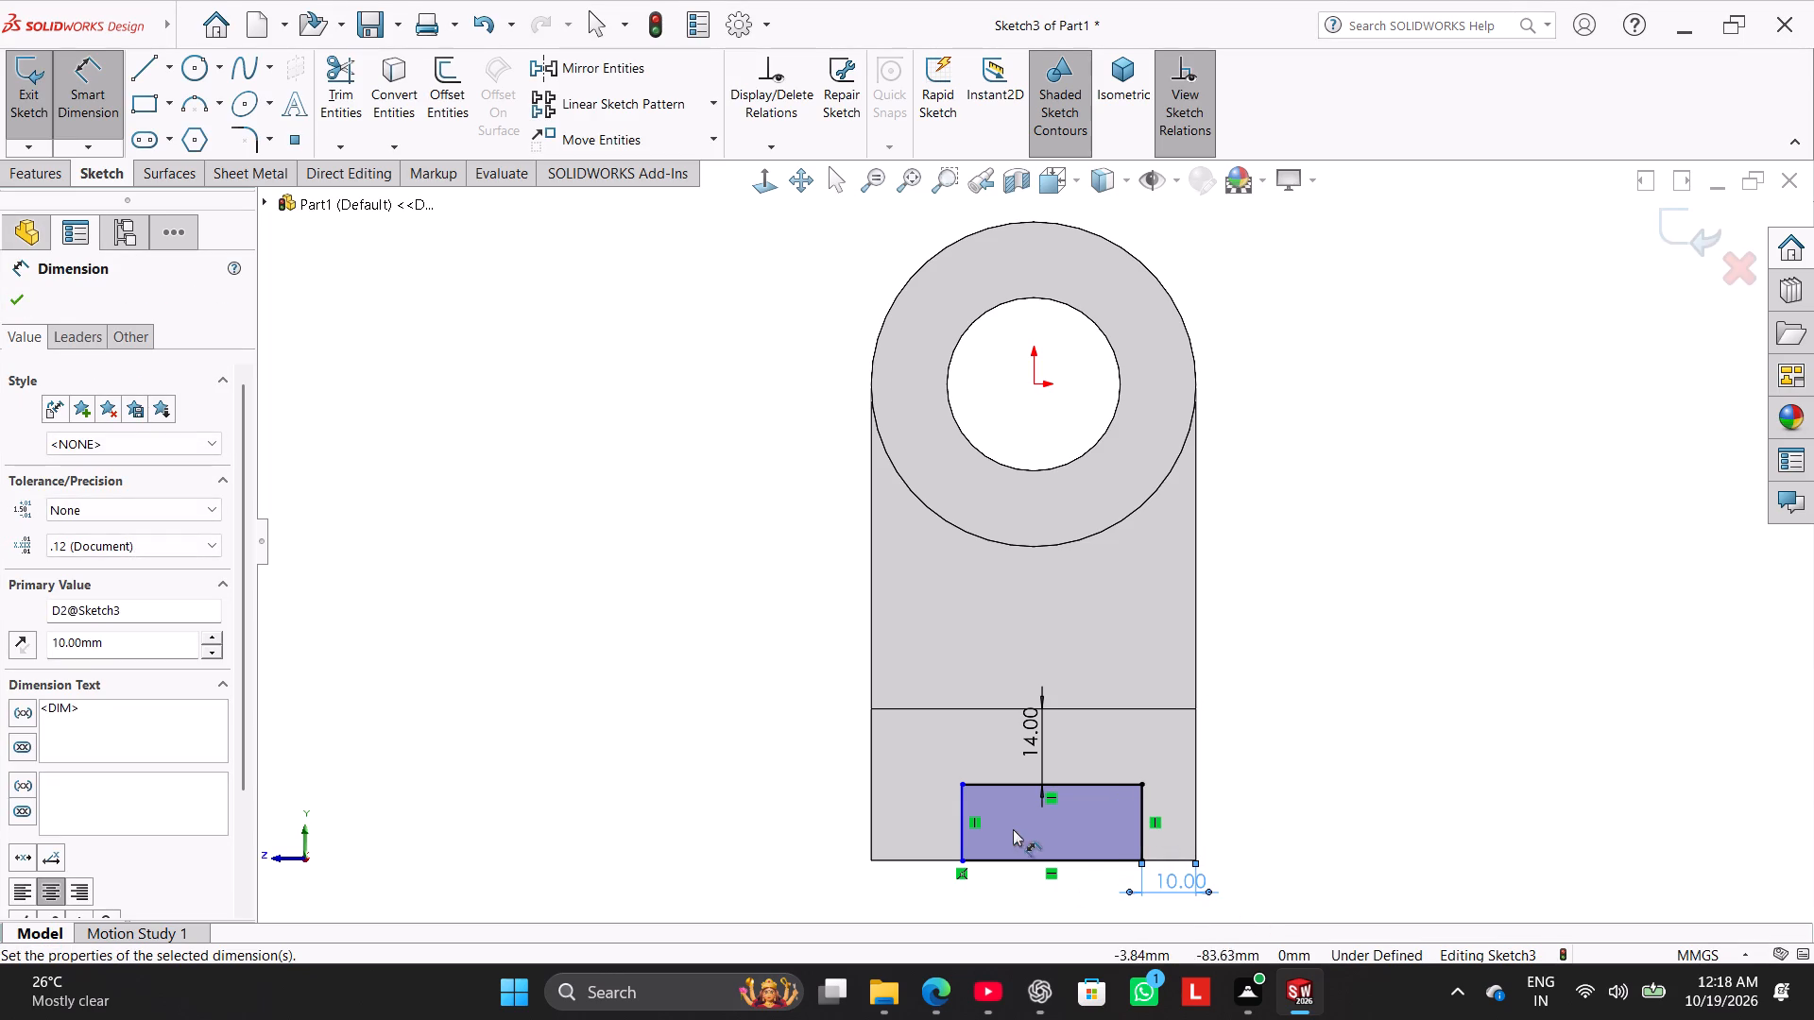
{"action": "left_click", "coordinate": [967, 798]}
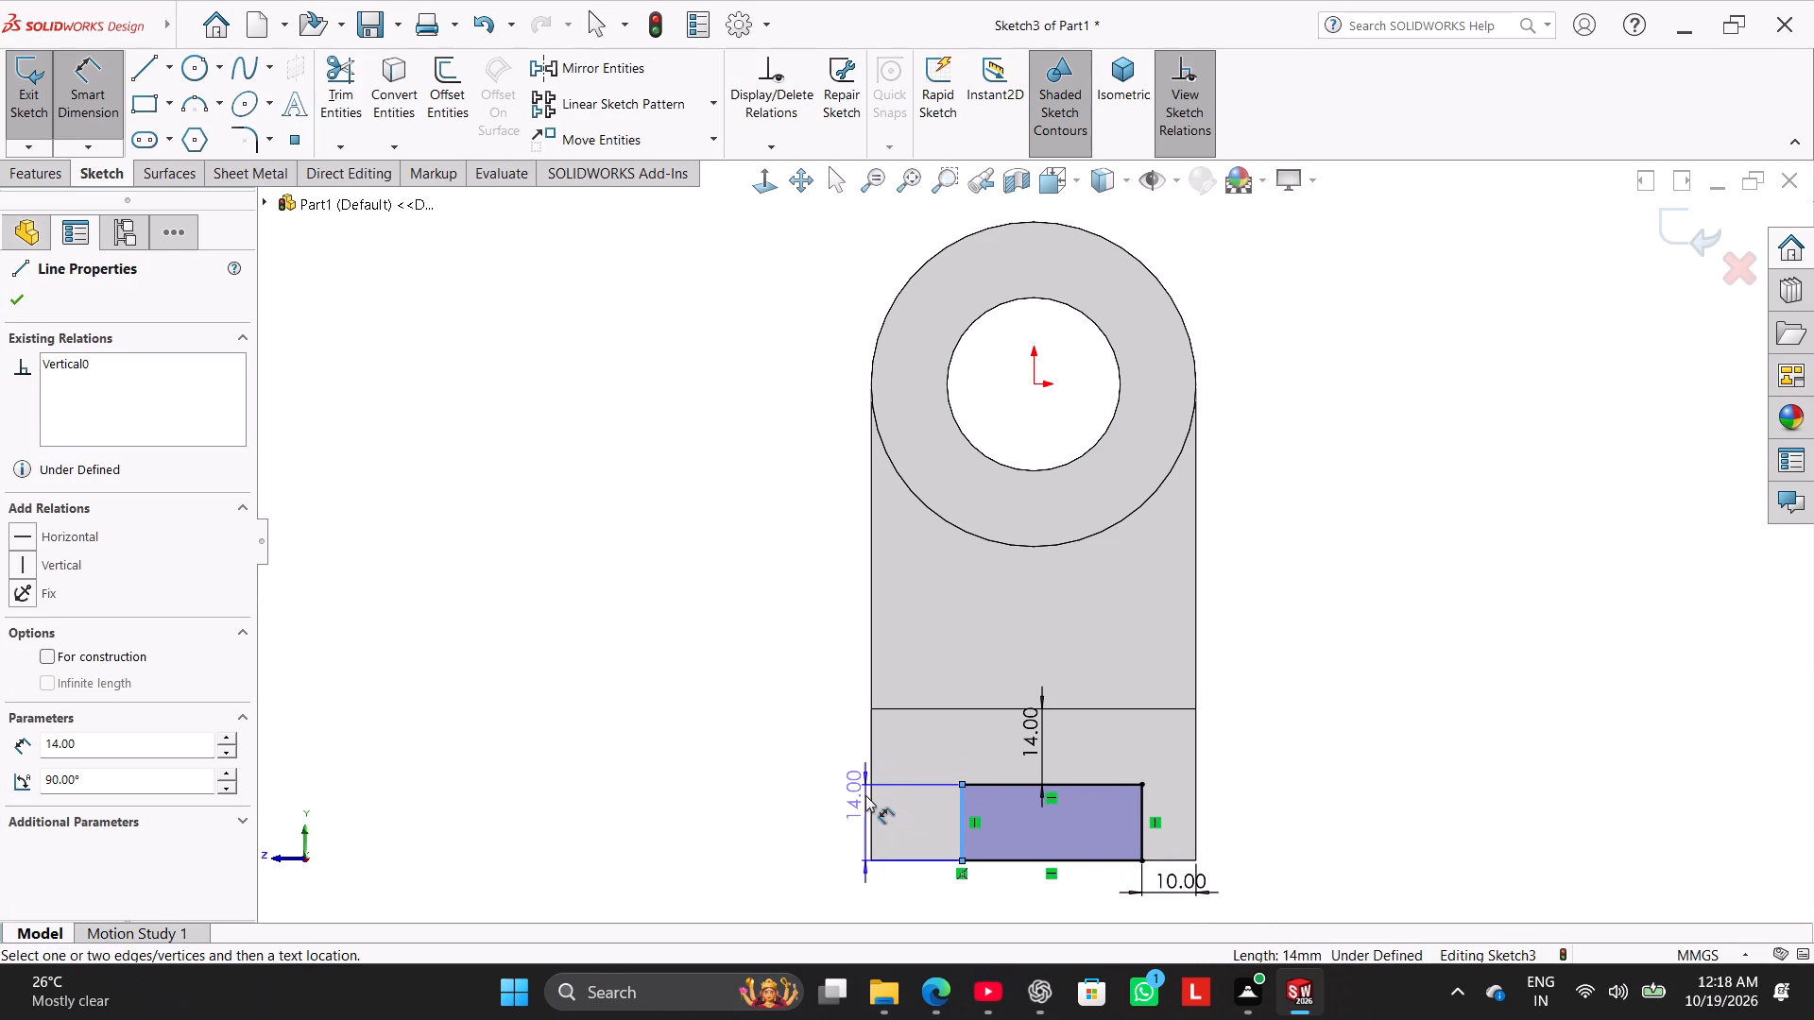
{"action": "left_click", "coordinate": [874, 807]}
{"action": "left_click", "coordinate": [890, 824]}
{"action": "type", "text": "10"}
{"action": "key", "text": "Return"}
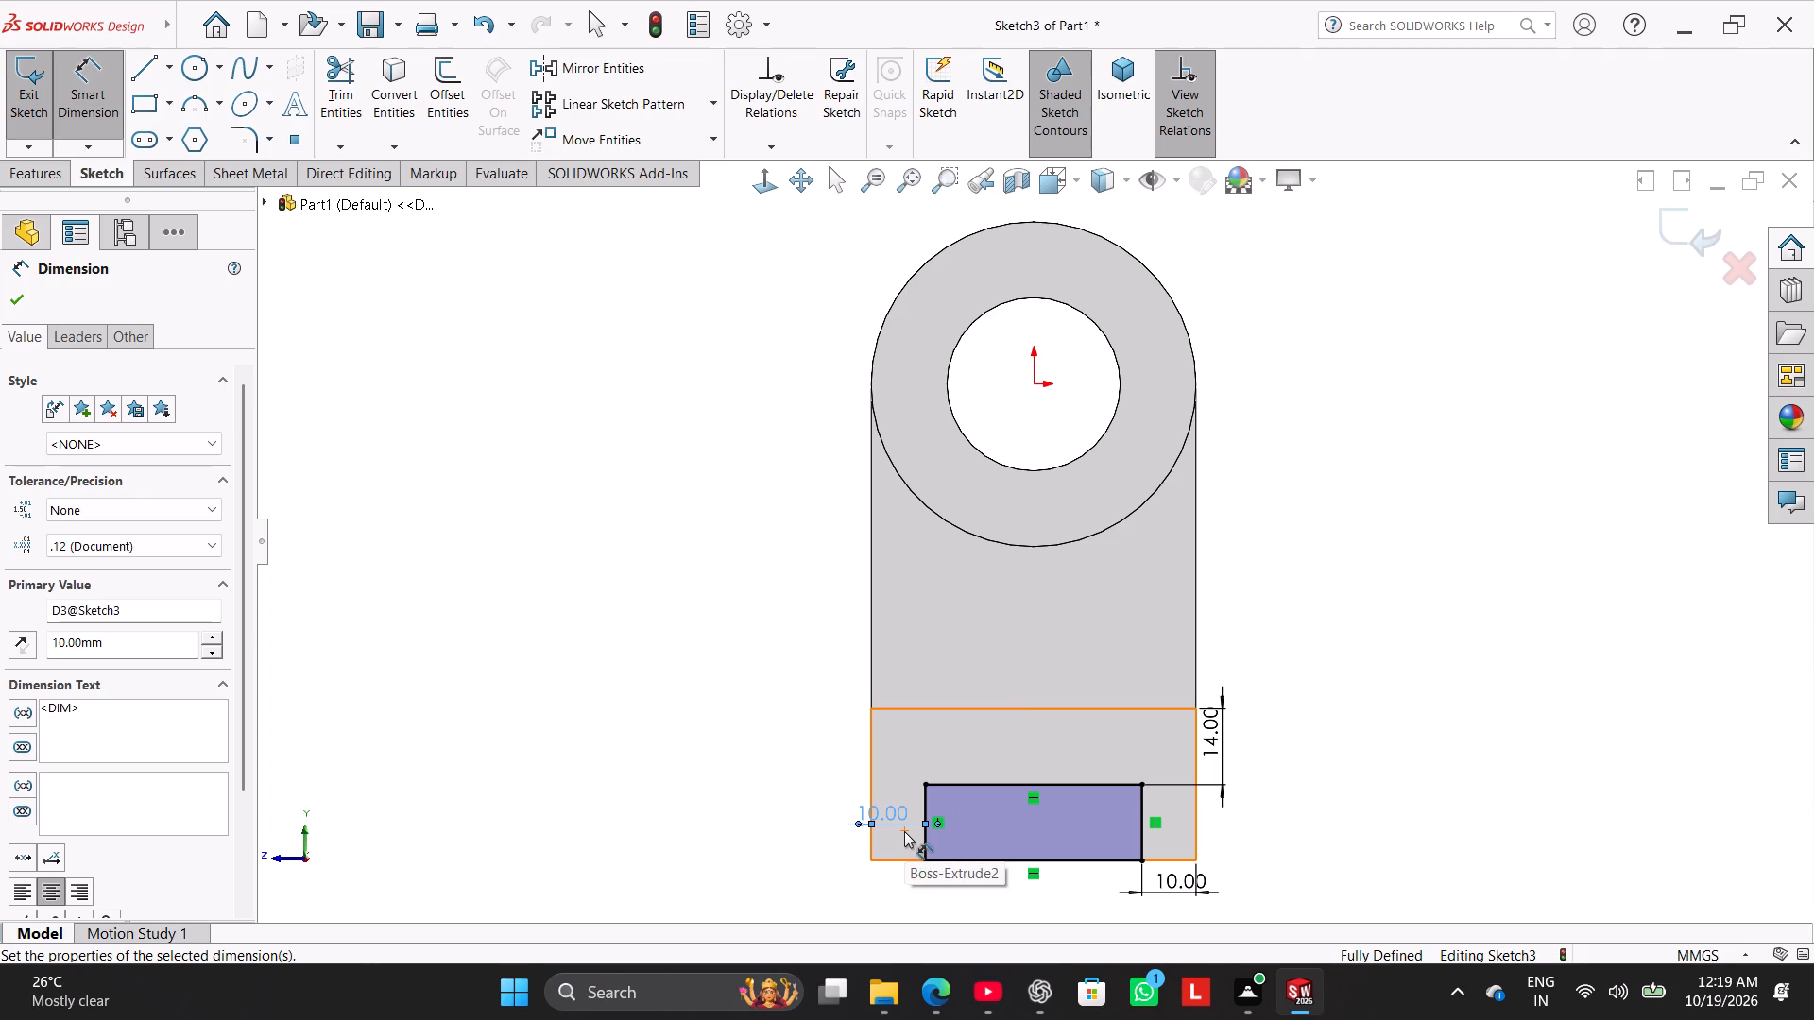
{"action": "right_click", "coordinate": [745, 643]}
{"action": "left_click", "coordinate": [855, 708]}
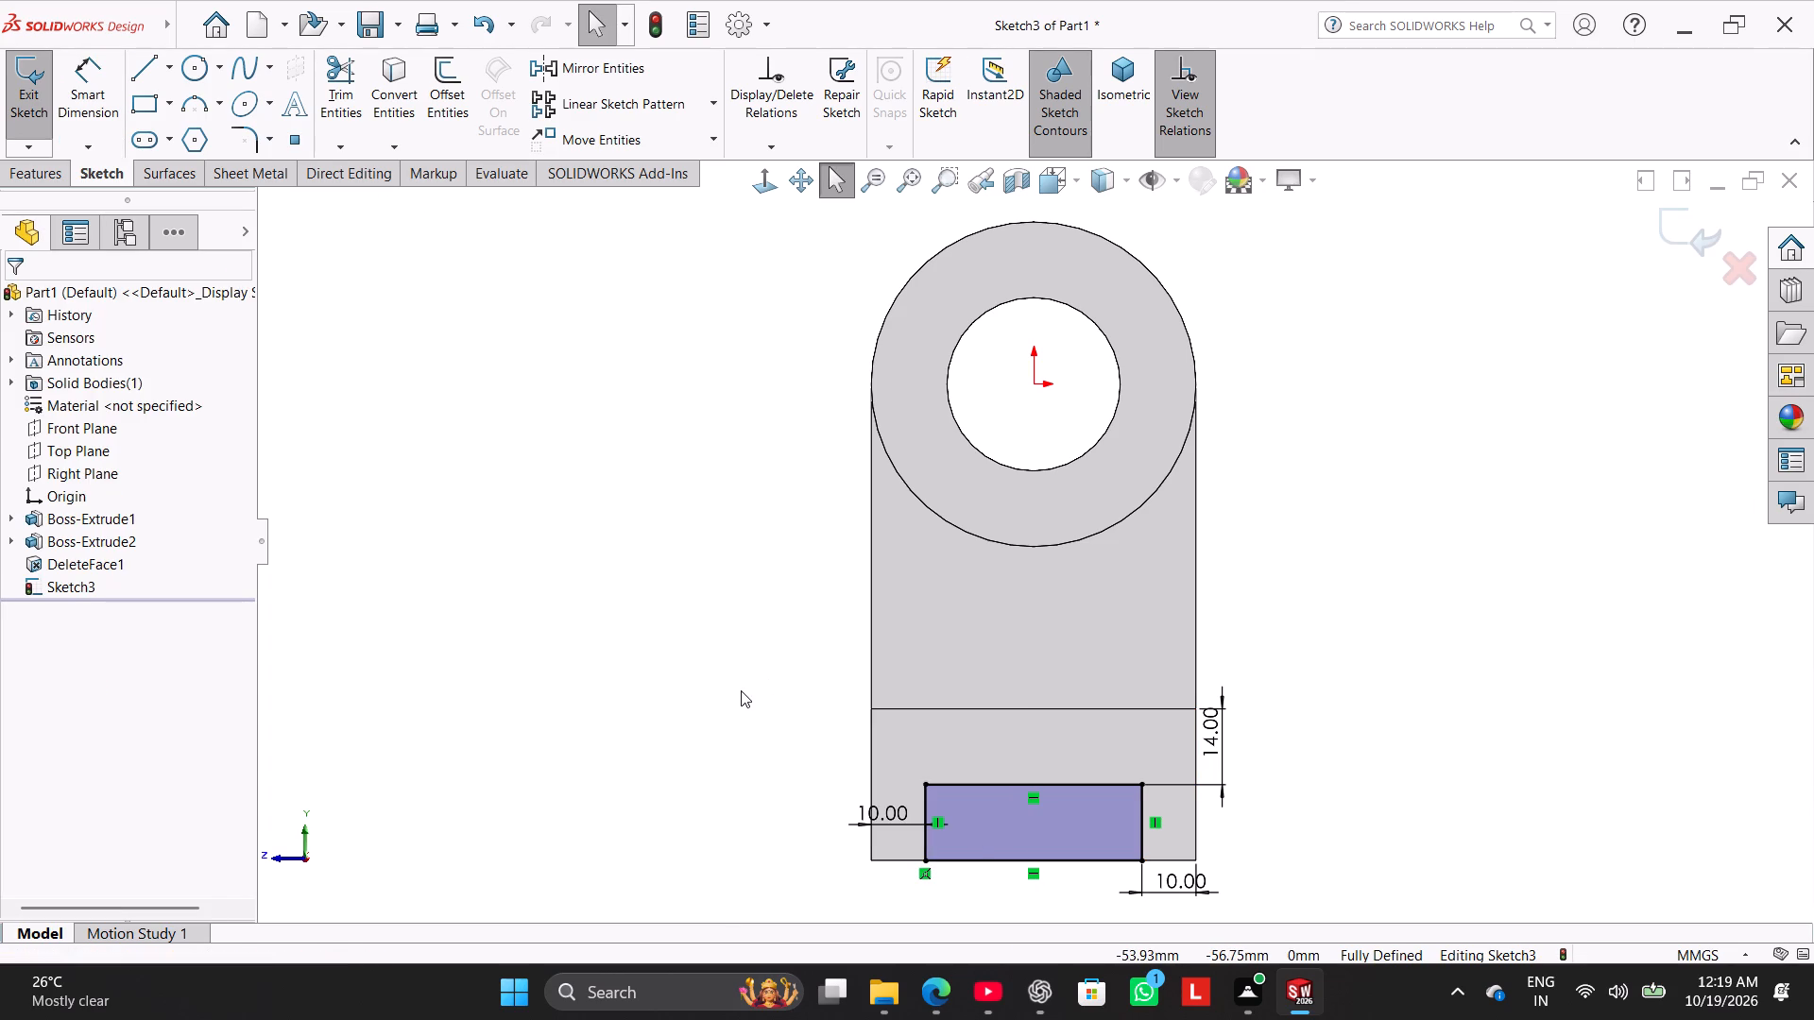
Cut the rectangle through the base as an Extruded Cut with the Through All end condition.
{"action": "left_click", "coordinate": [19, 171]}
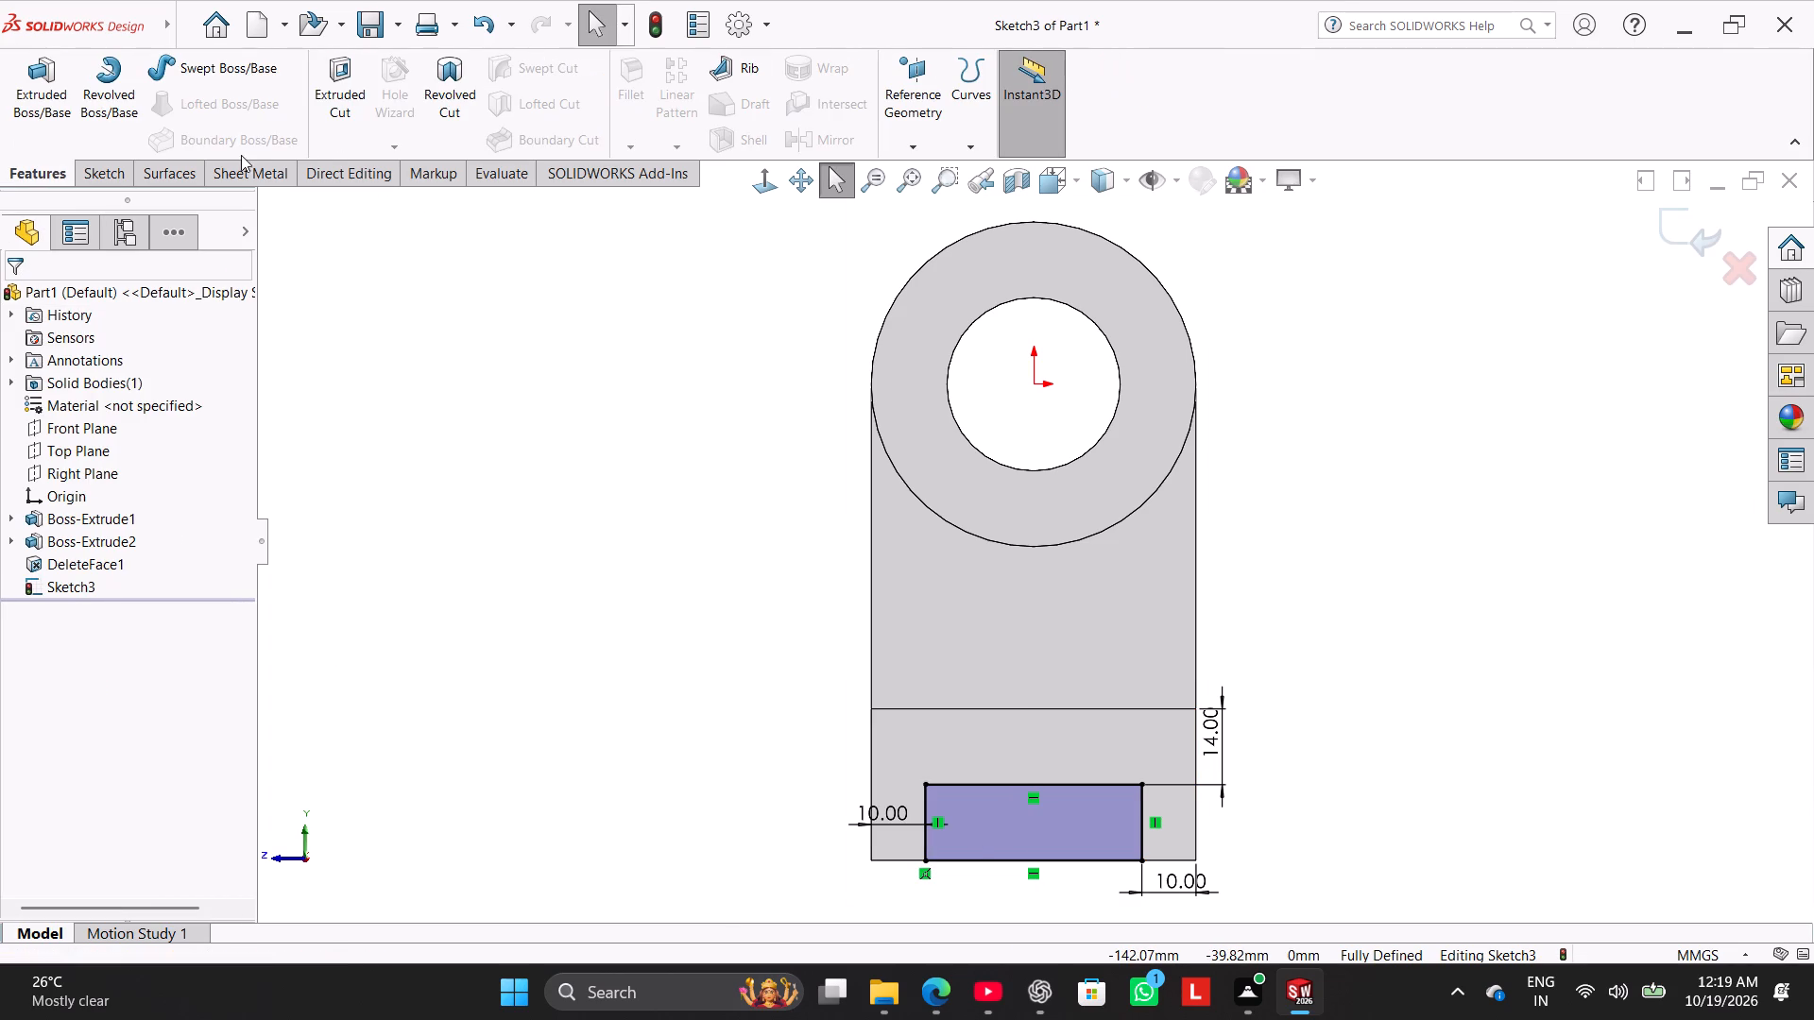
{"action": "left_click", "coordinate": [338, 110]}
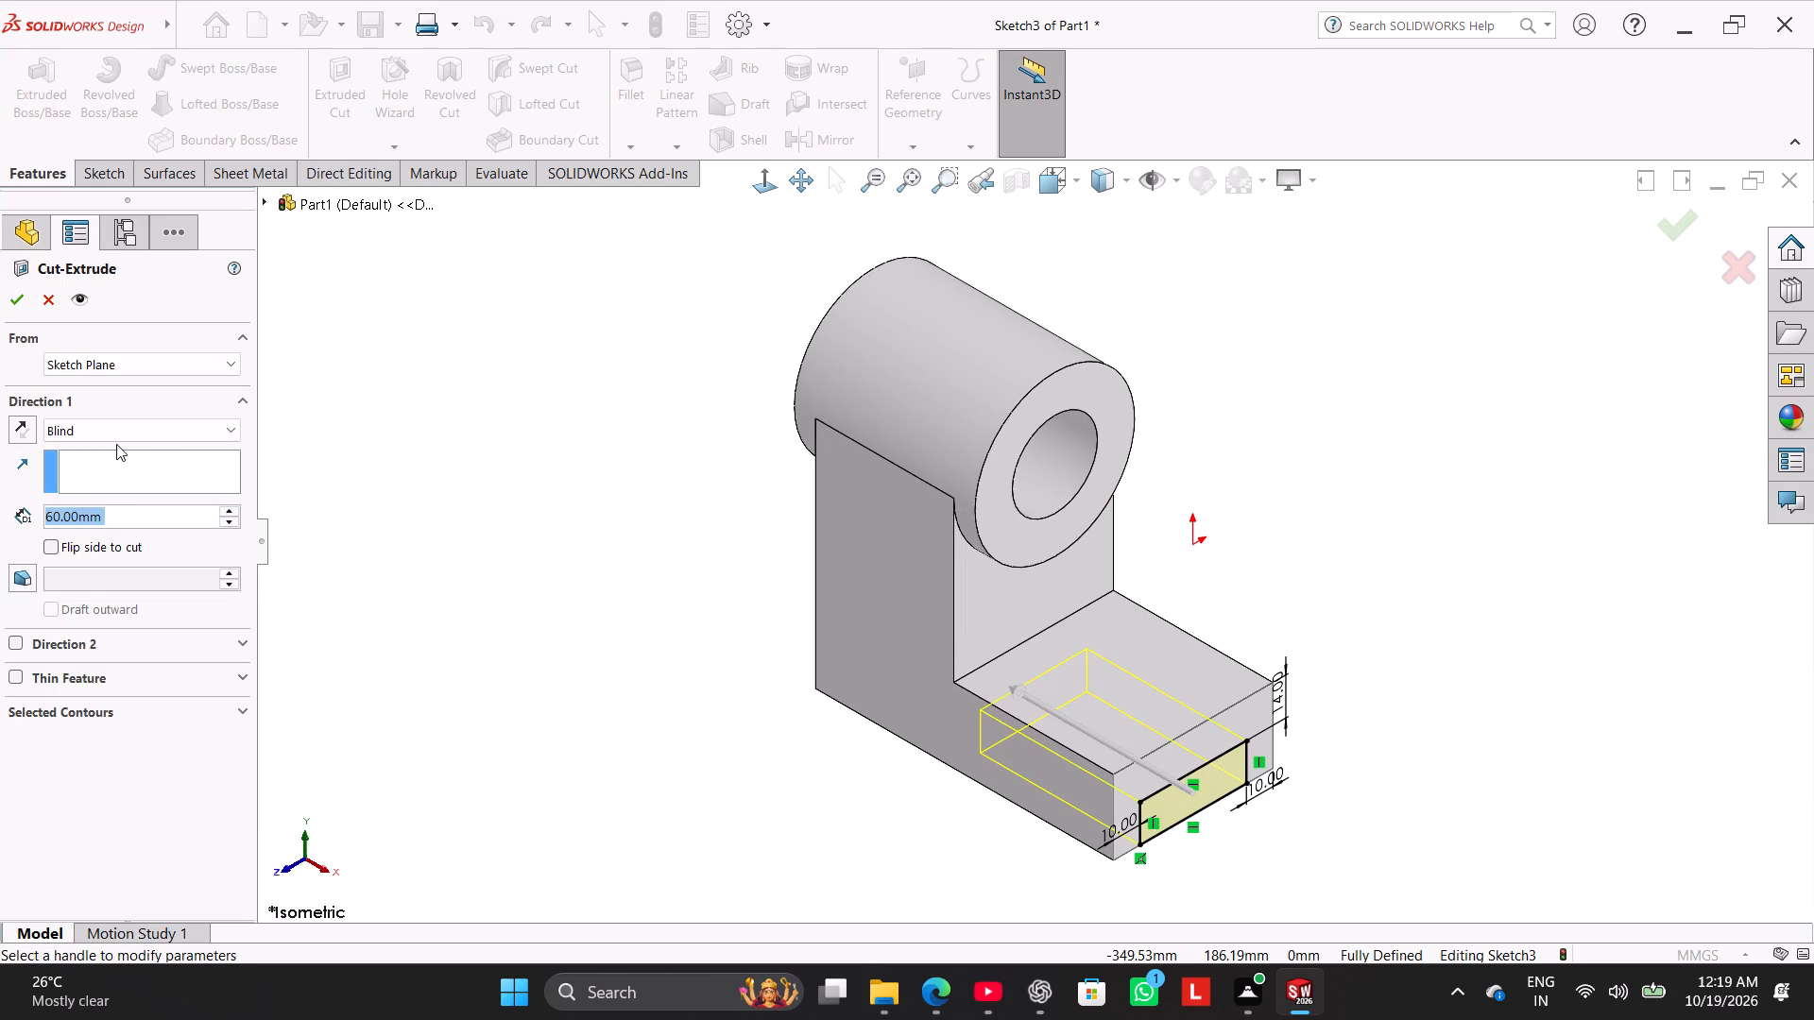
{"action": "middle_click_drag", "start_coordinate": [529, 669], "coordinate": [512, 526]}
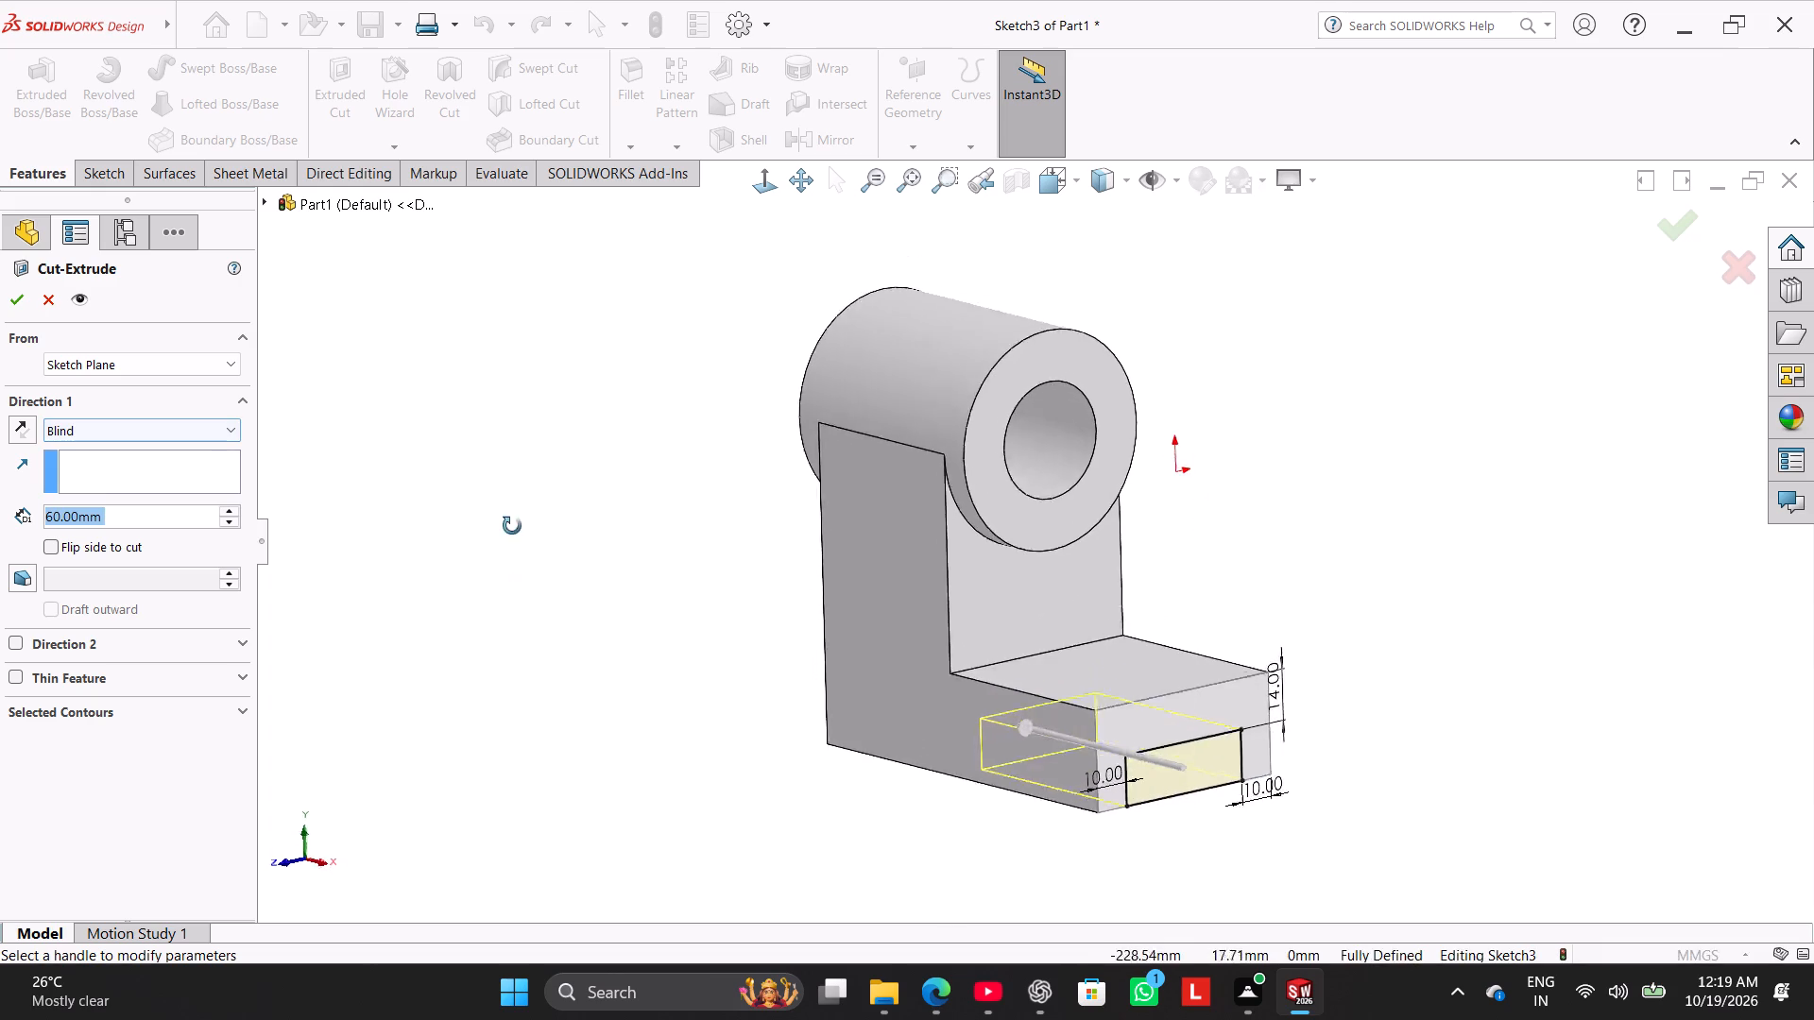
{"action": "middle_click_drag", "start_coordinate": [512, 526], "coordinate": [512, 576]}
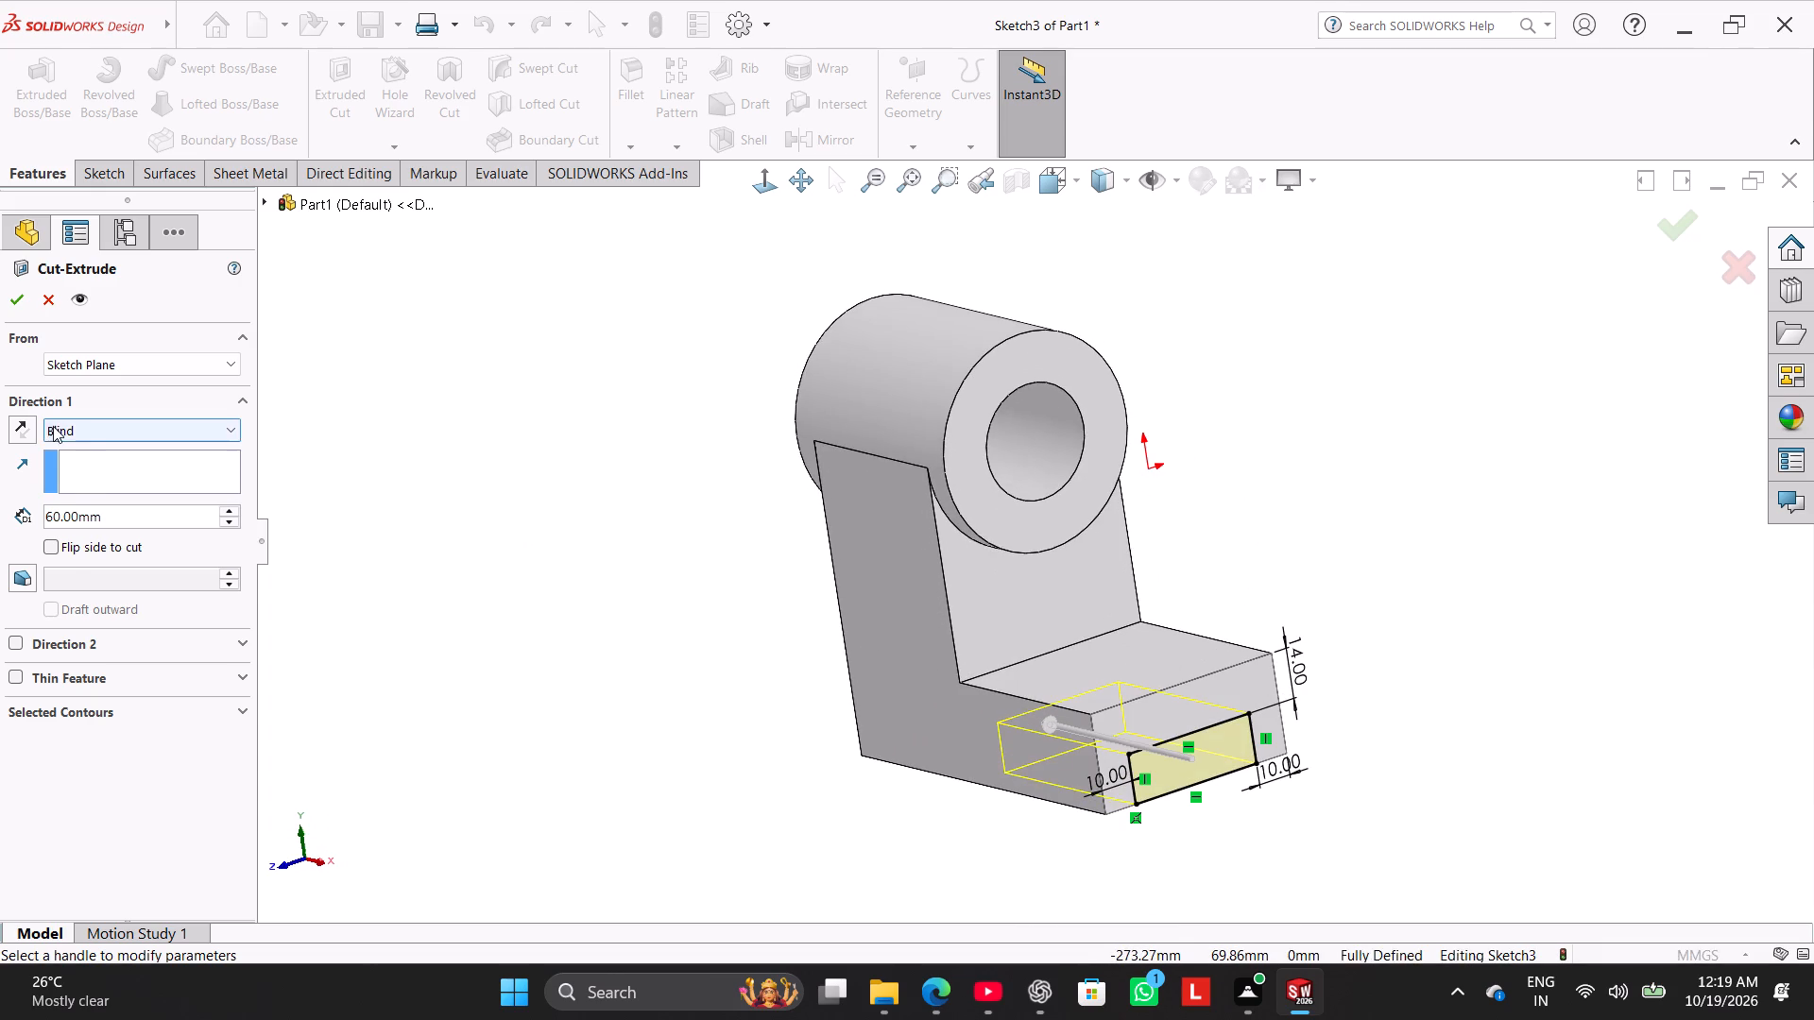
{"action": "left_click", "coordinate": [53, 426]}
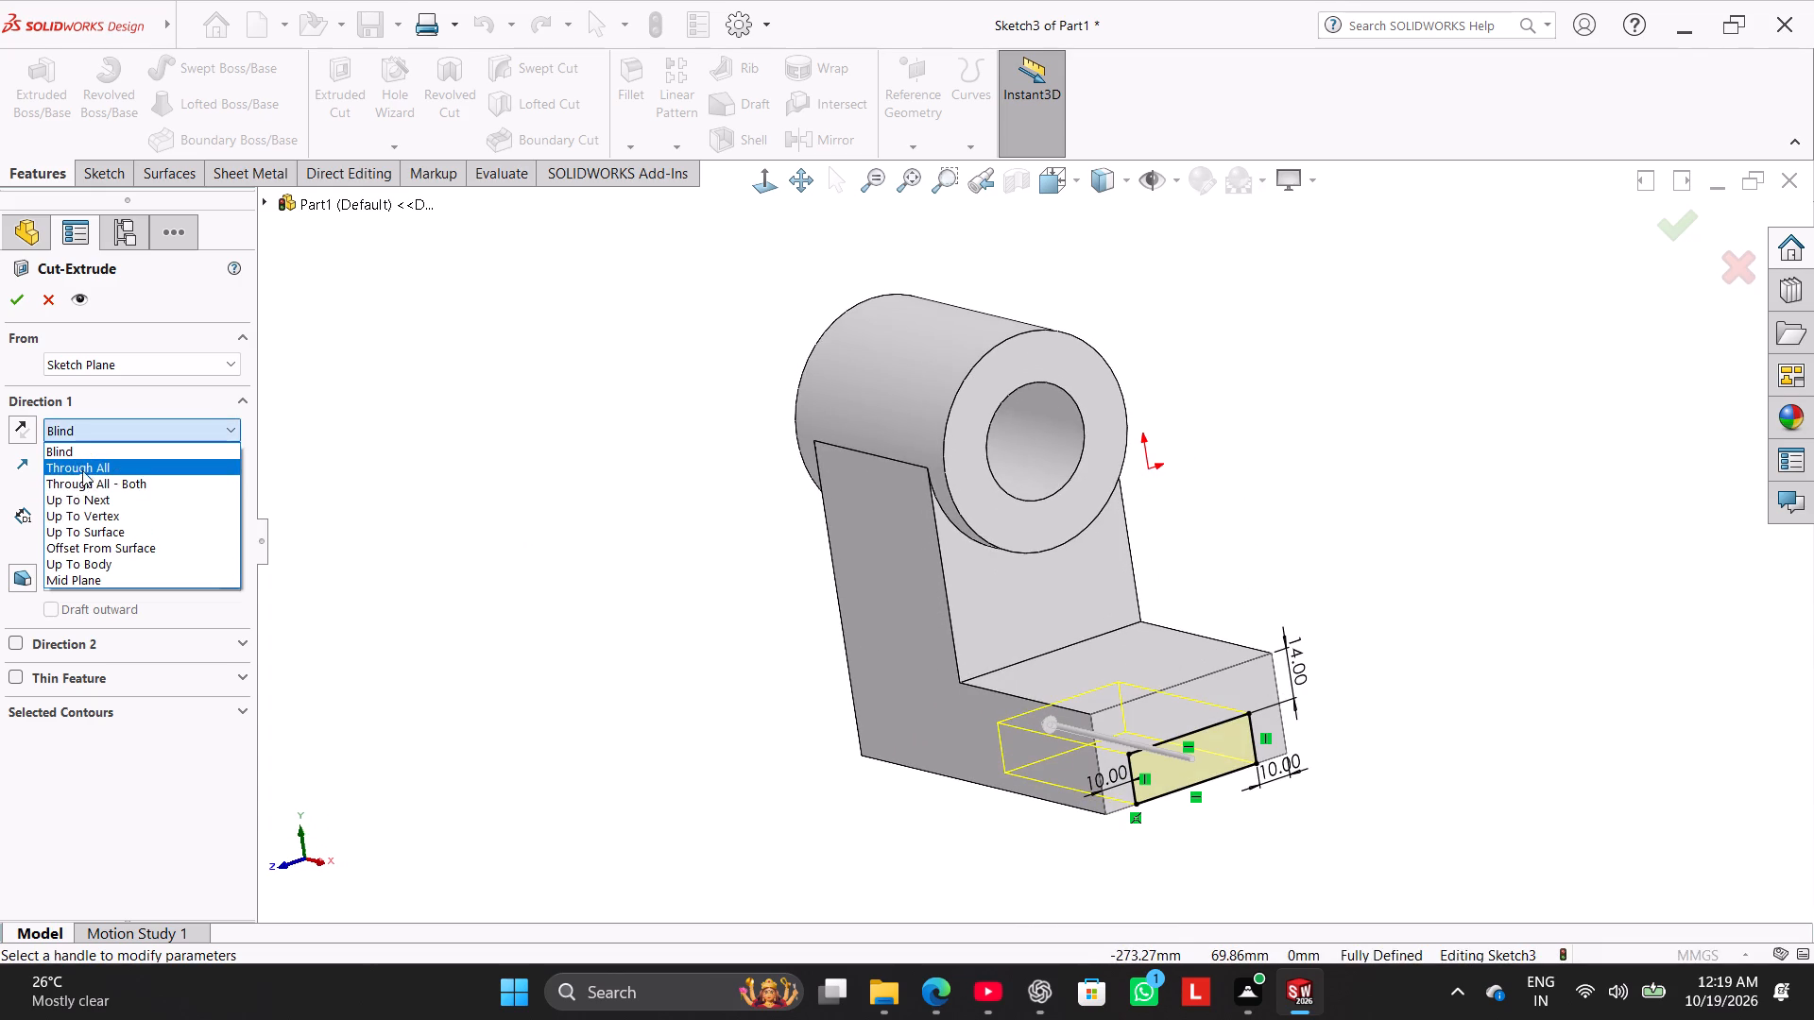
{"action": "left_click", "coordinate": [82, 468]}
{"action": "left_click", "coordinate": [13, 306]}
{"action": "right_click_drag", "start_coordinate": [432, 602], "coordinate": [506, 533]}
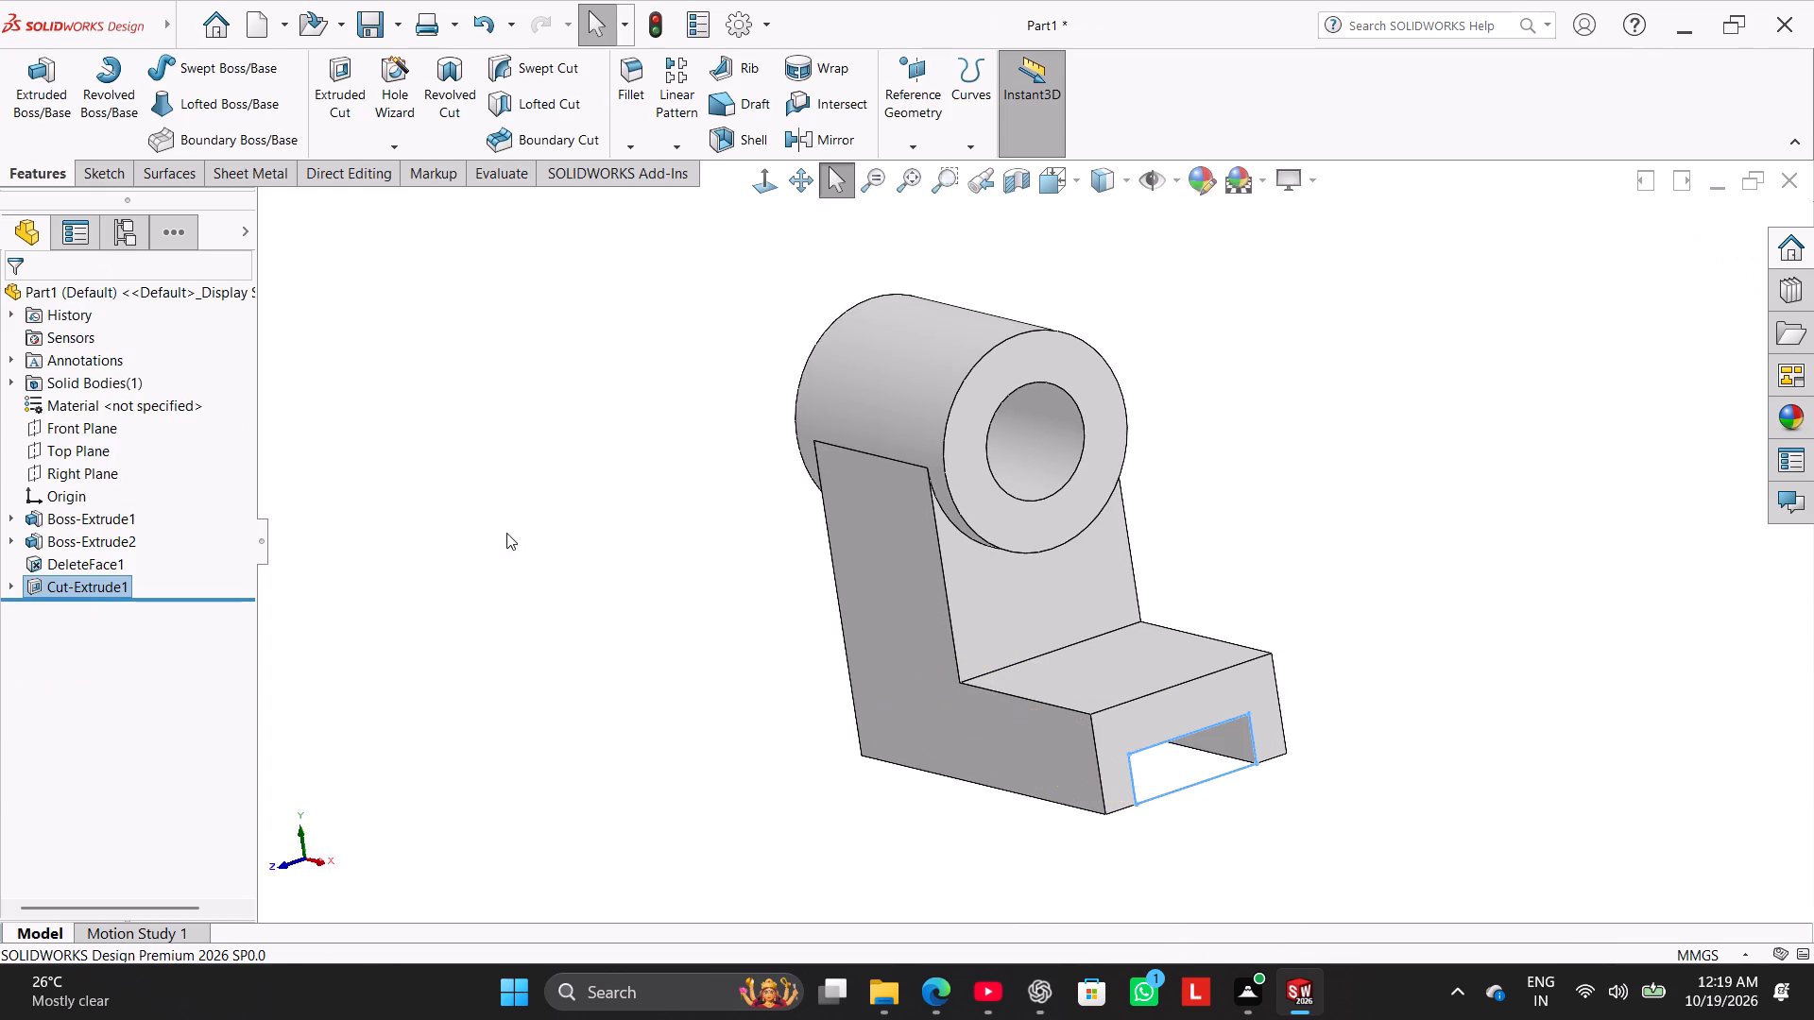
{"action": "right_click_drag", "start_coordinate": [506, 533], "coordinate": [600, 471]}
{"action": "left_click", "coordinate": [435, 628]}
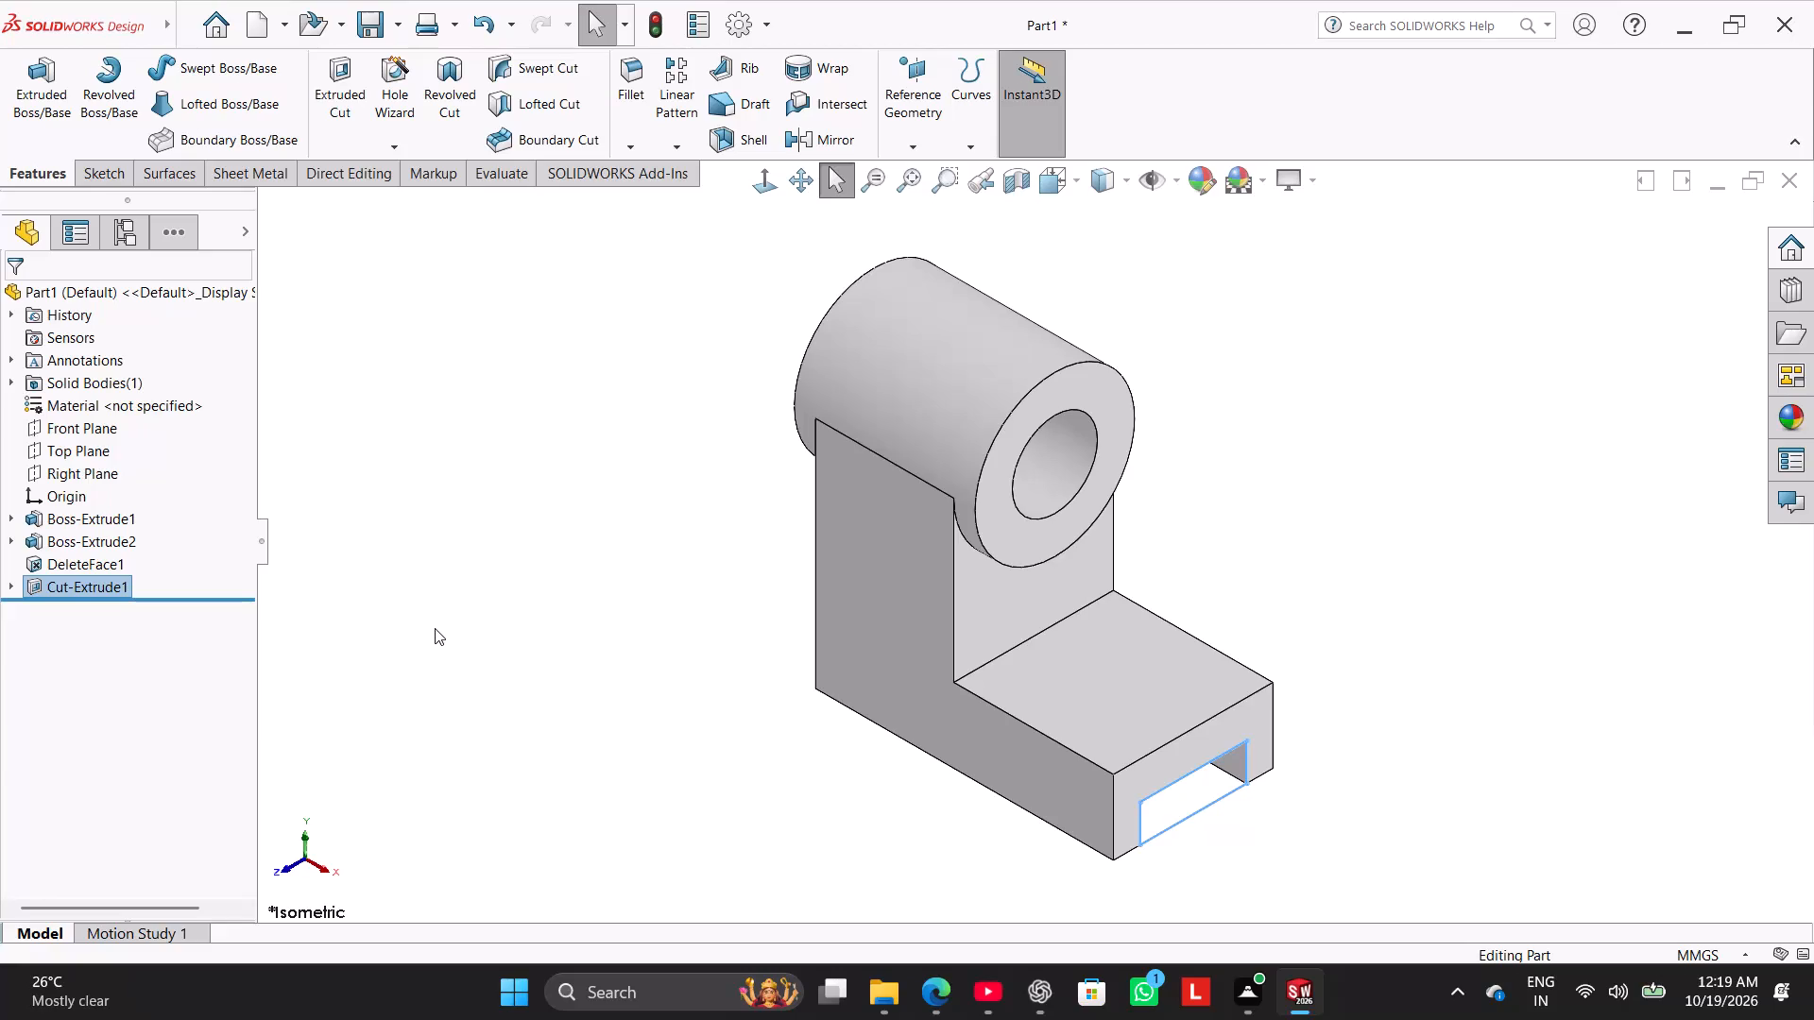
Start a sketch on the base's upper horizontal face and draw a circle with a radius of about 8.4 mm on it.
{"action": "right_click", "coordinate": [1177, 693]}
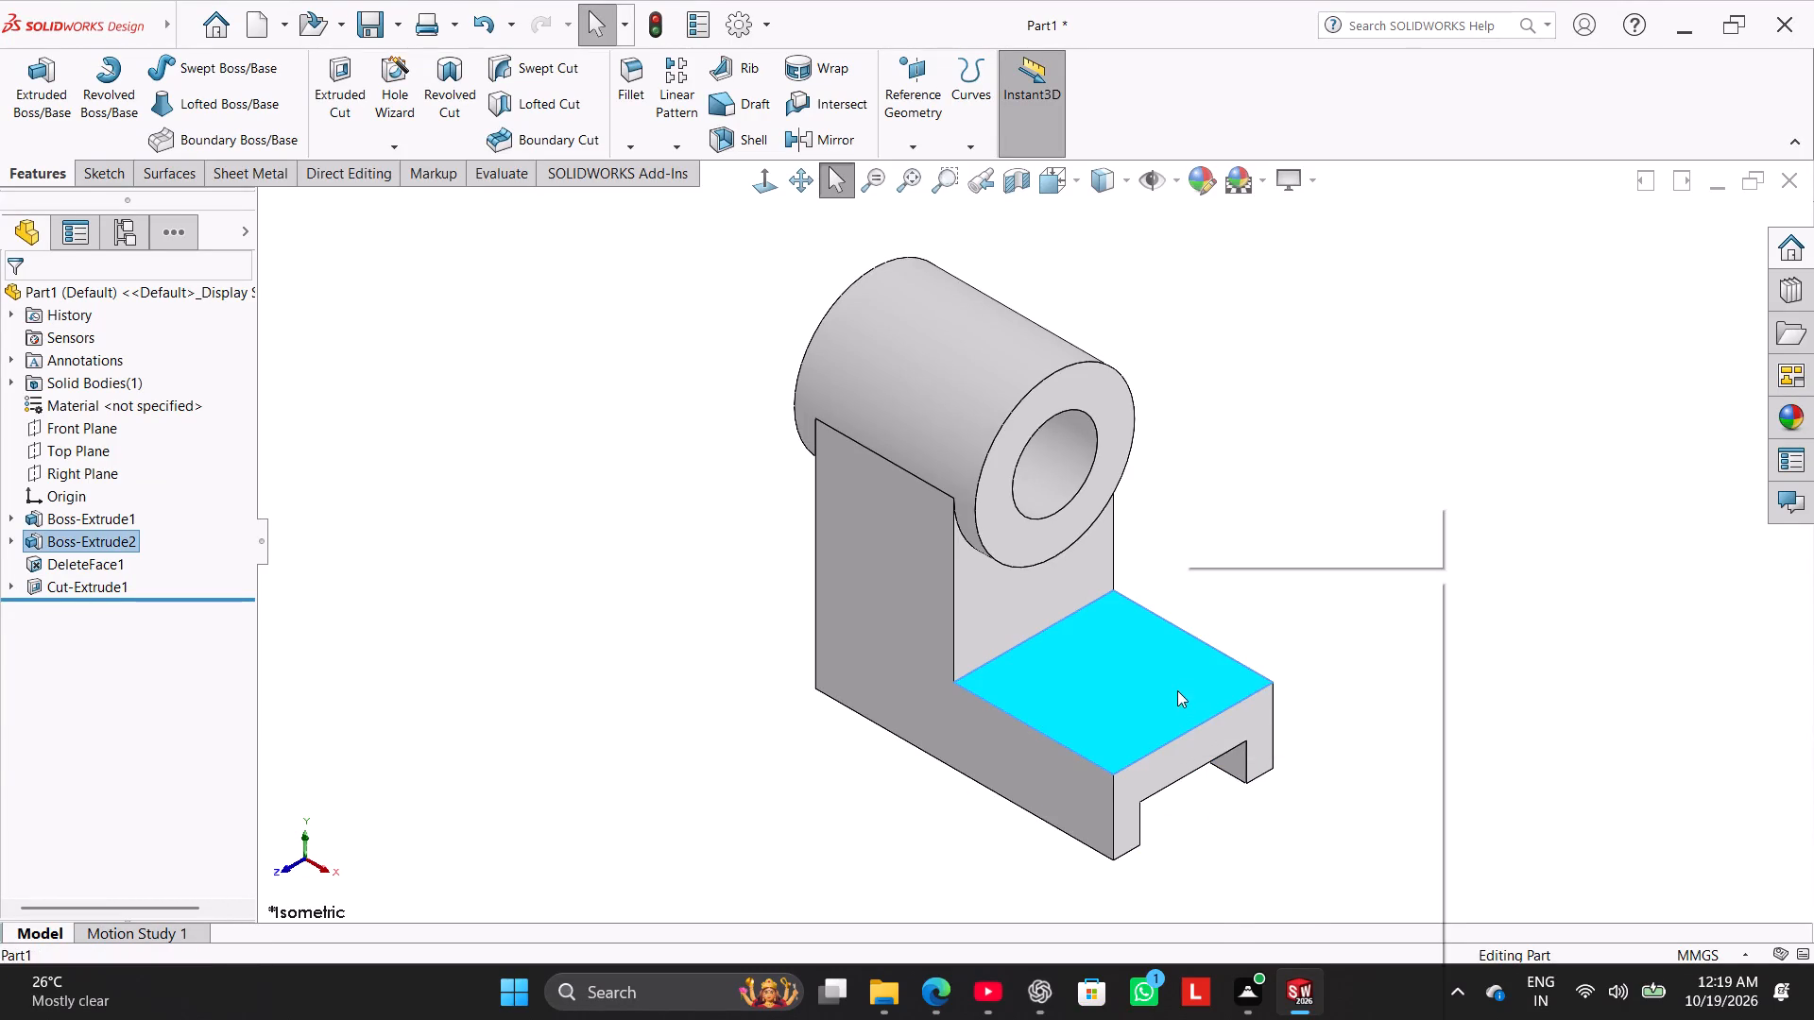
{"action": "left_click", "coordinate": [1230, 550]}
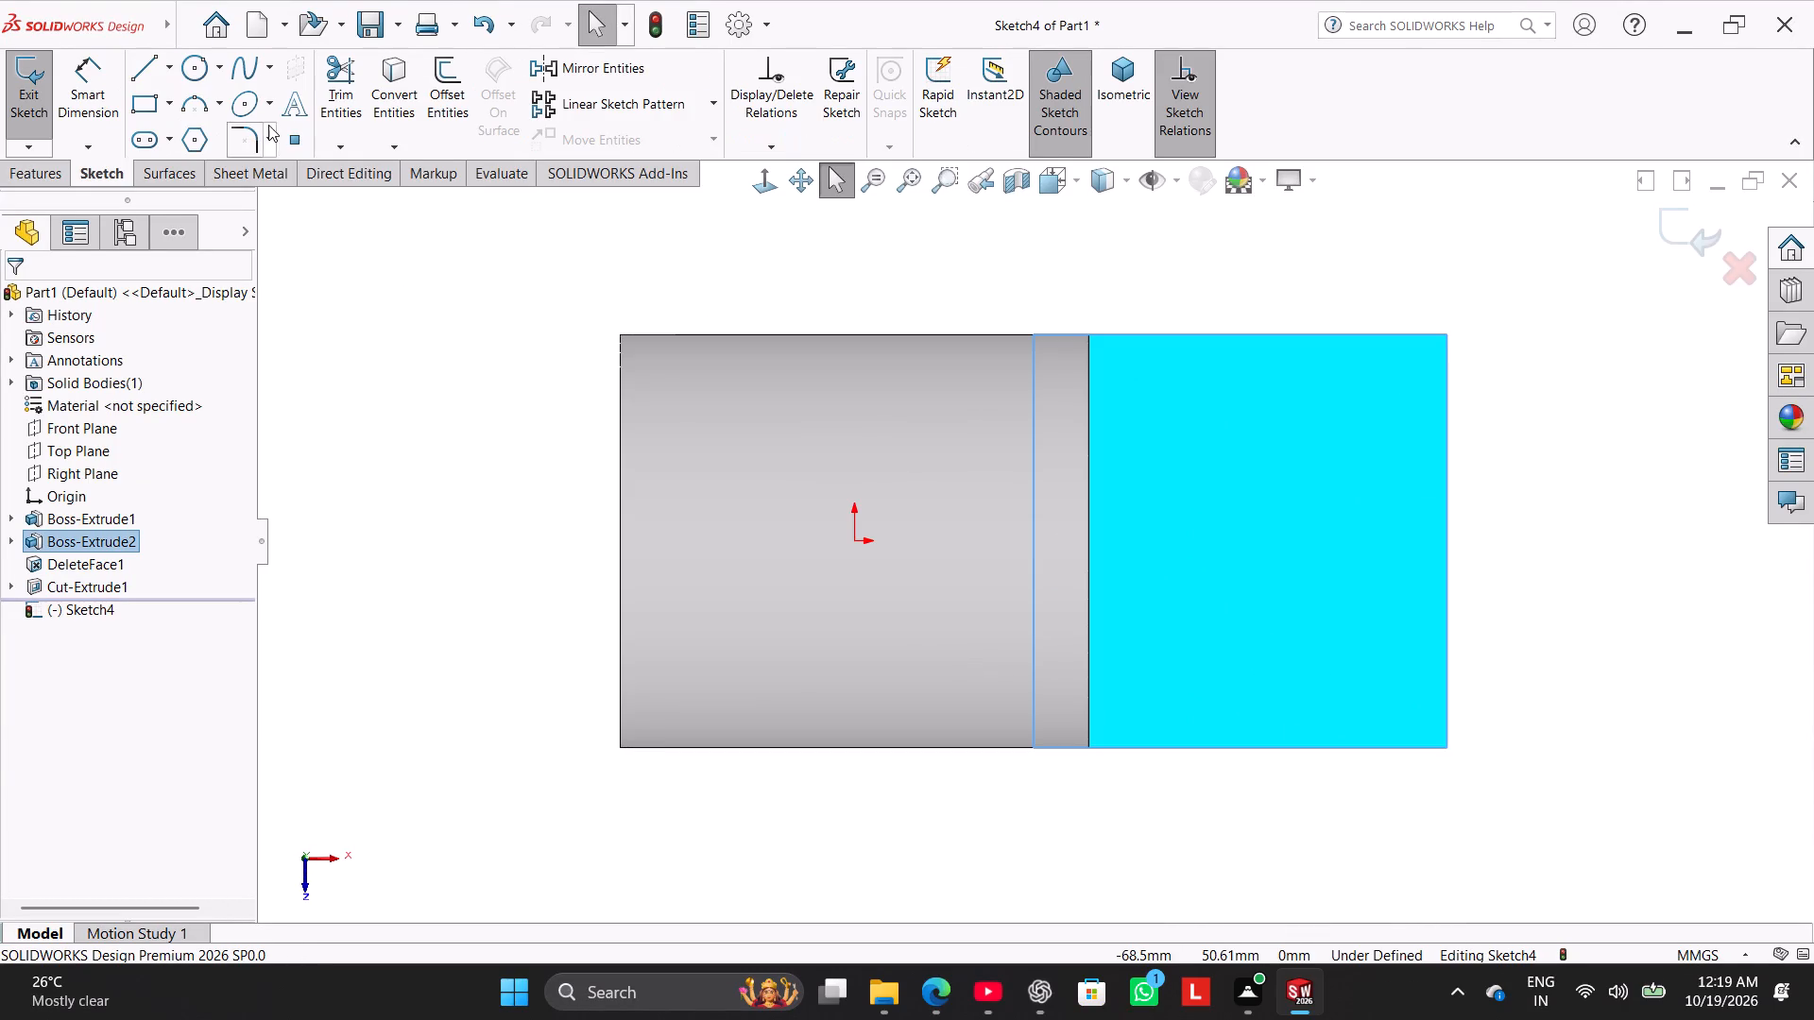
{"action": "left_click", "coordinate": [186, 65]}
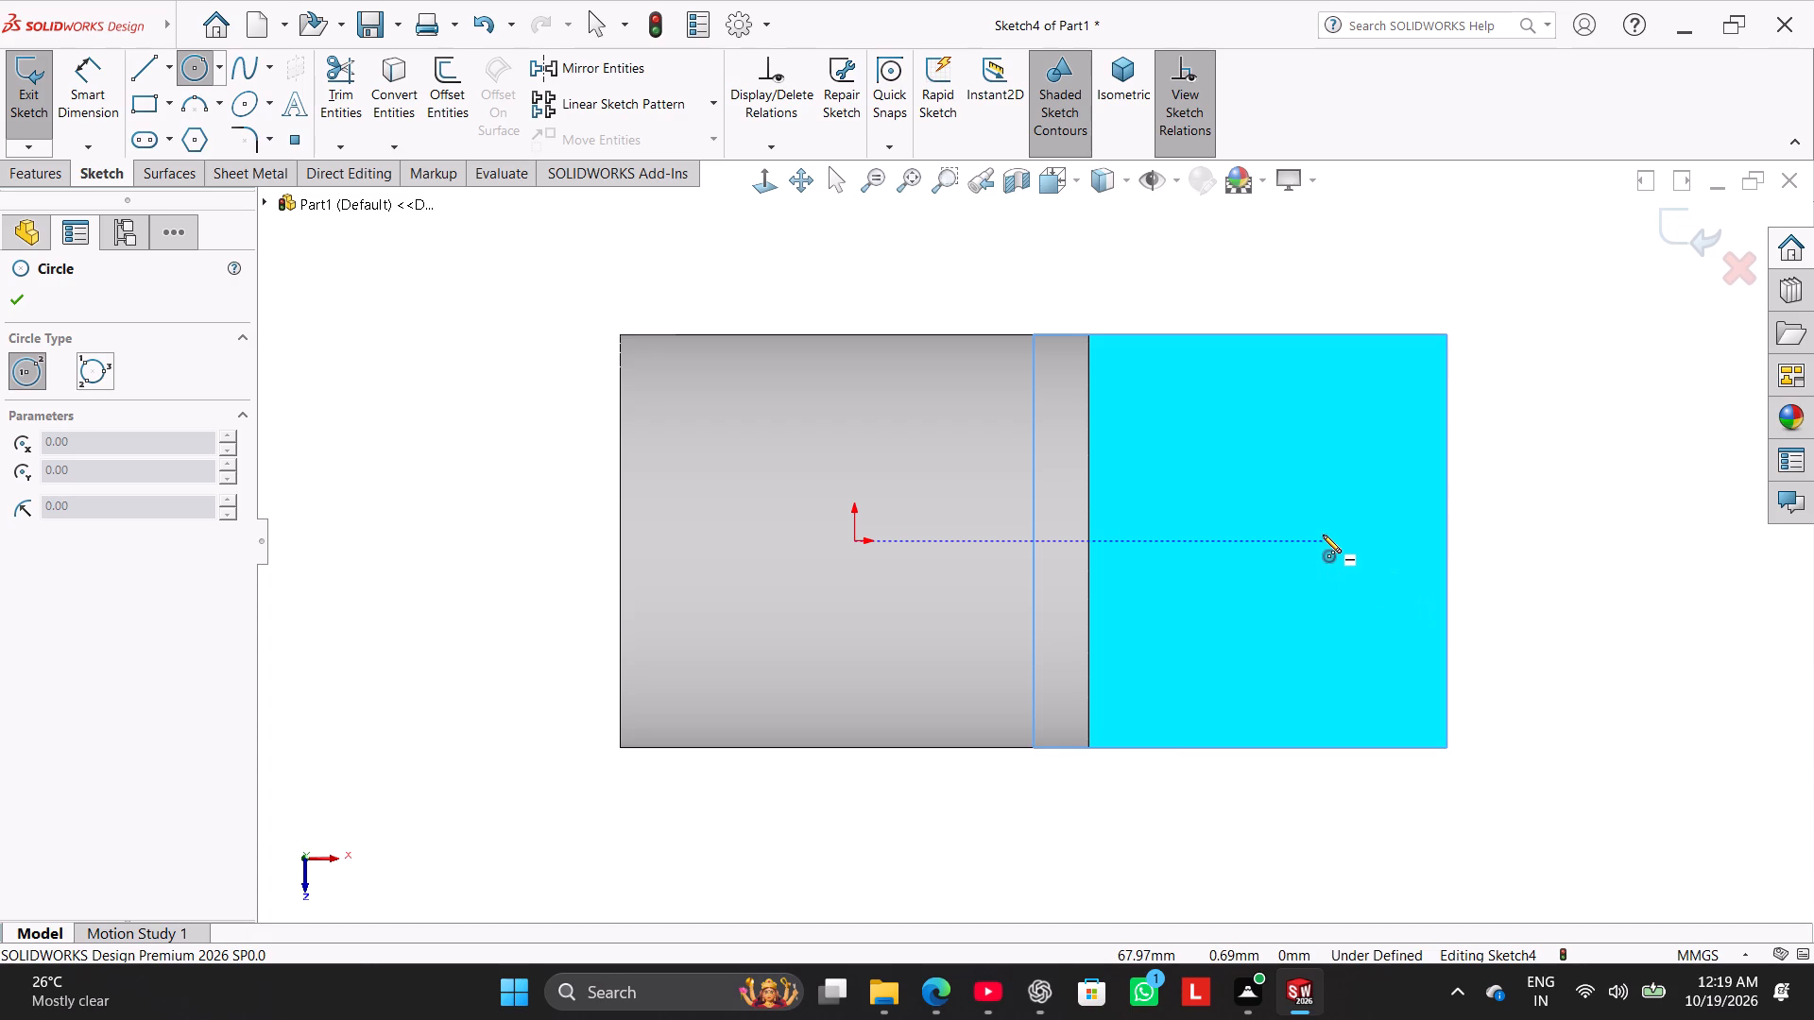
{"action": "left_click", "coordinate": [1323, 535]}
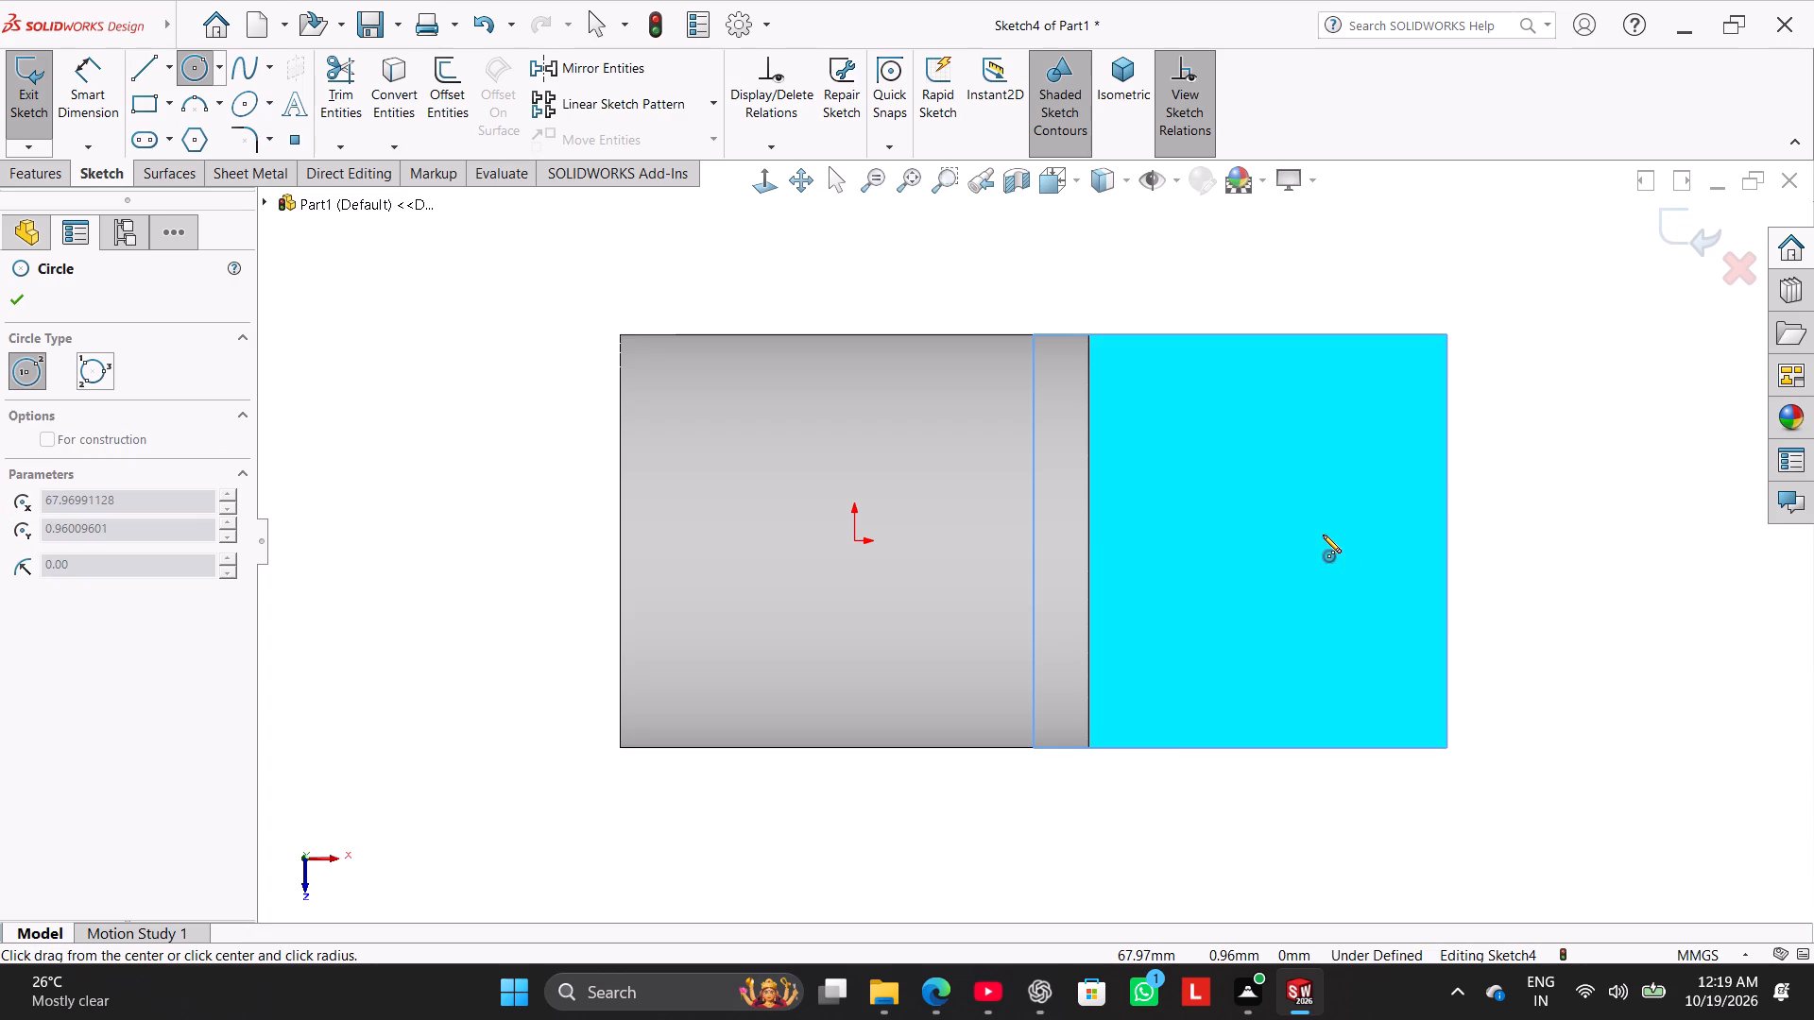
{"action": "left_click", "coordinate": [1354, 584]}
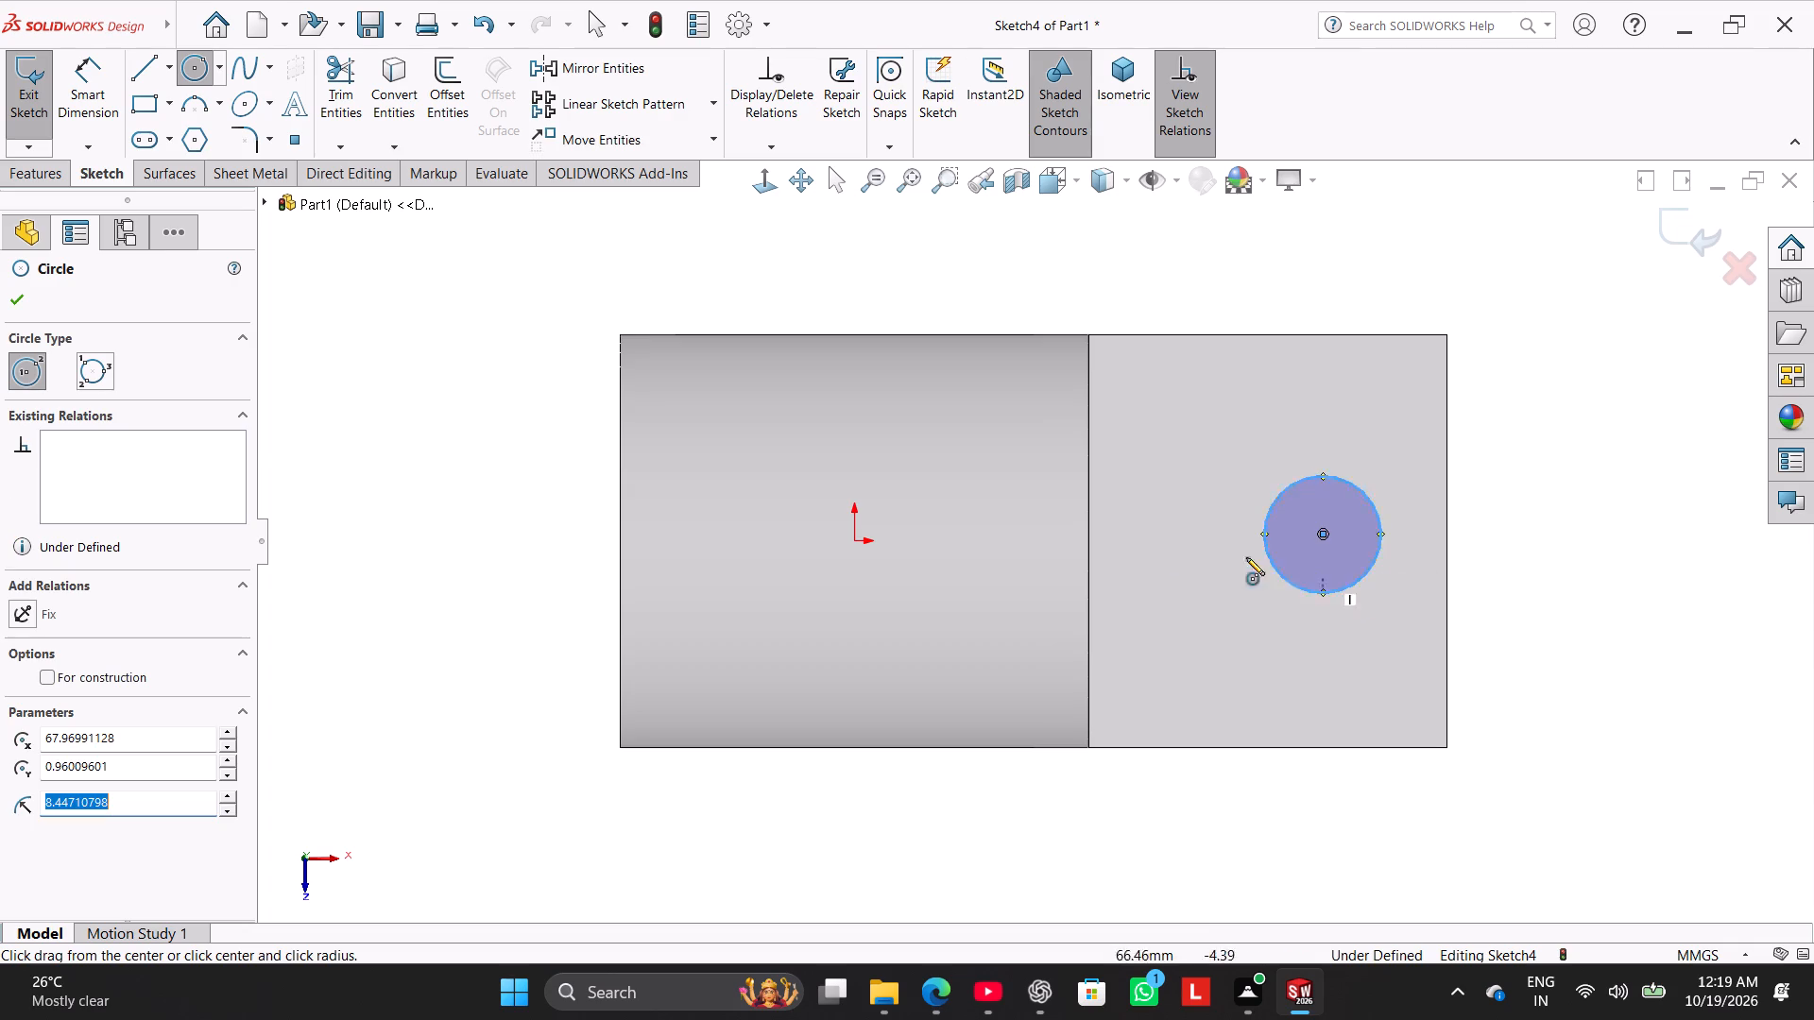
Dimension the circle's center at 24 mm from the base's outer end edge.
{"action": "left_click_drag", "start_coordinate": [93, 88], "coordinate": [104, 93]}
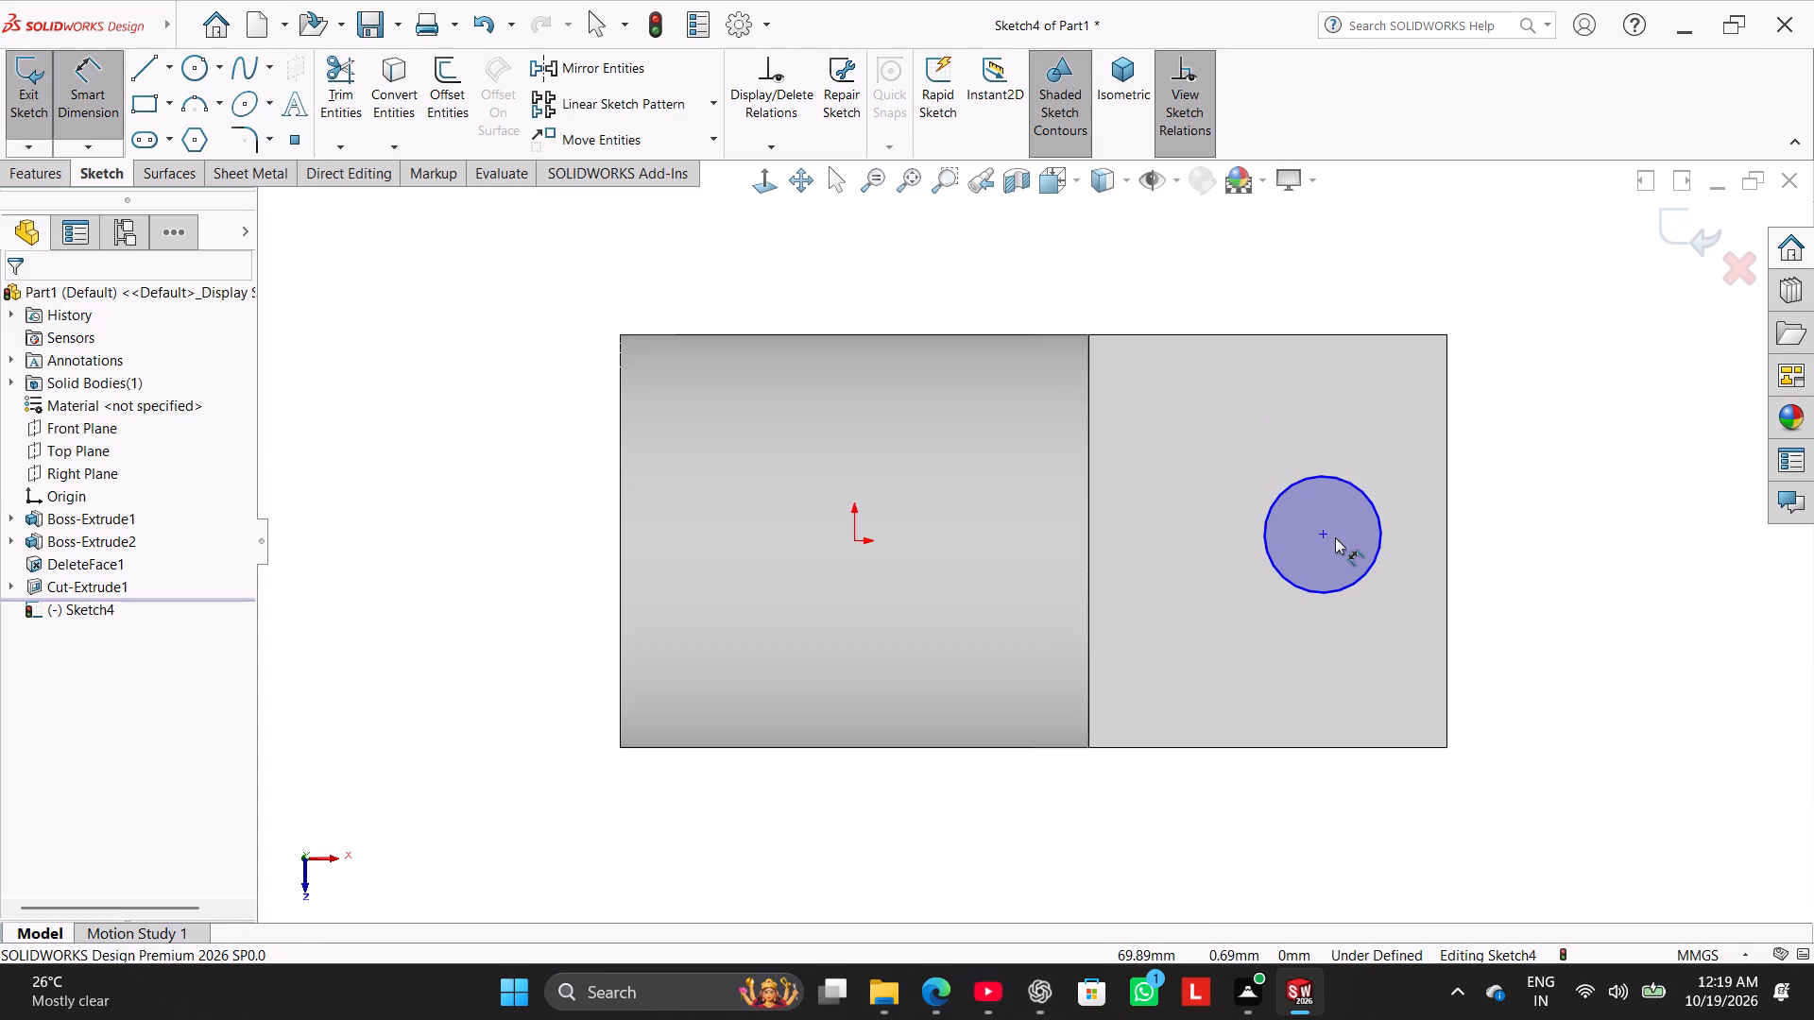
{"action": "left_click", "coordinate": [1321, 537]}
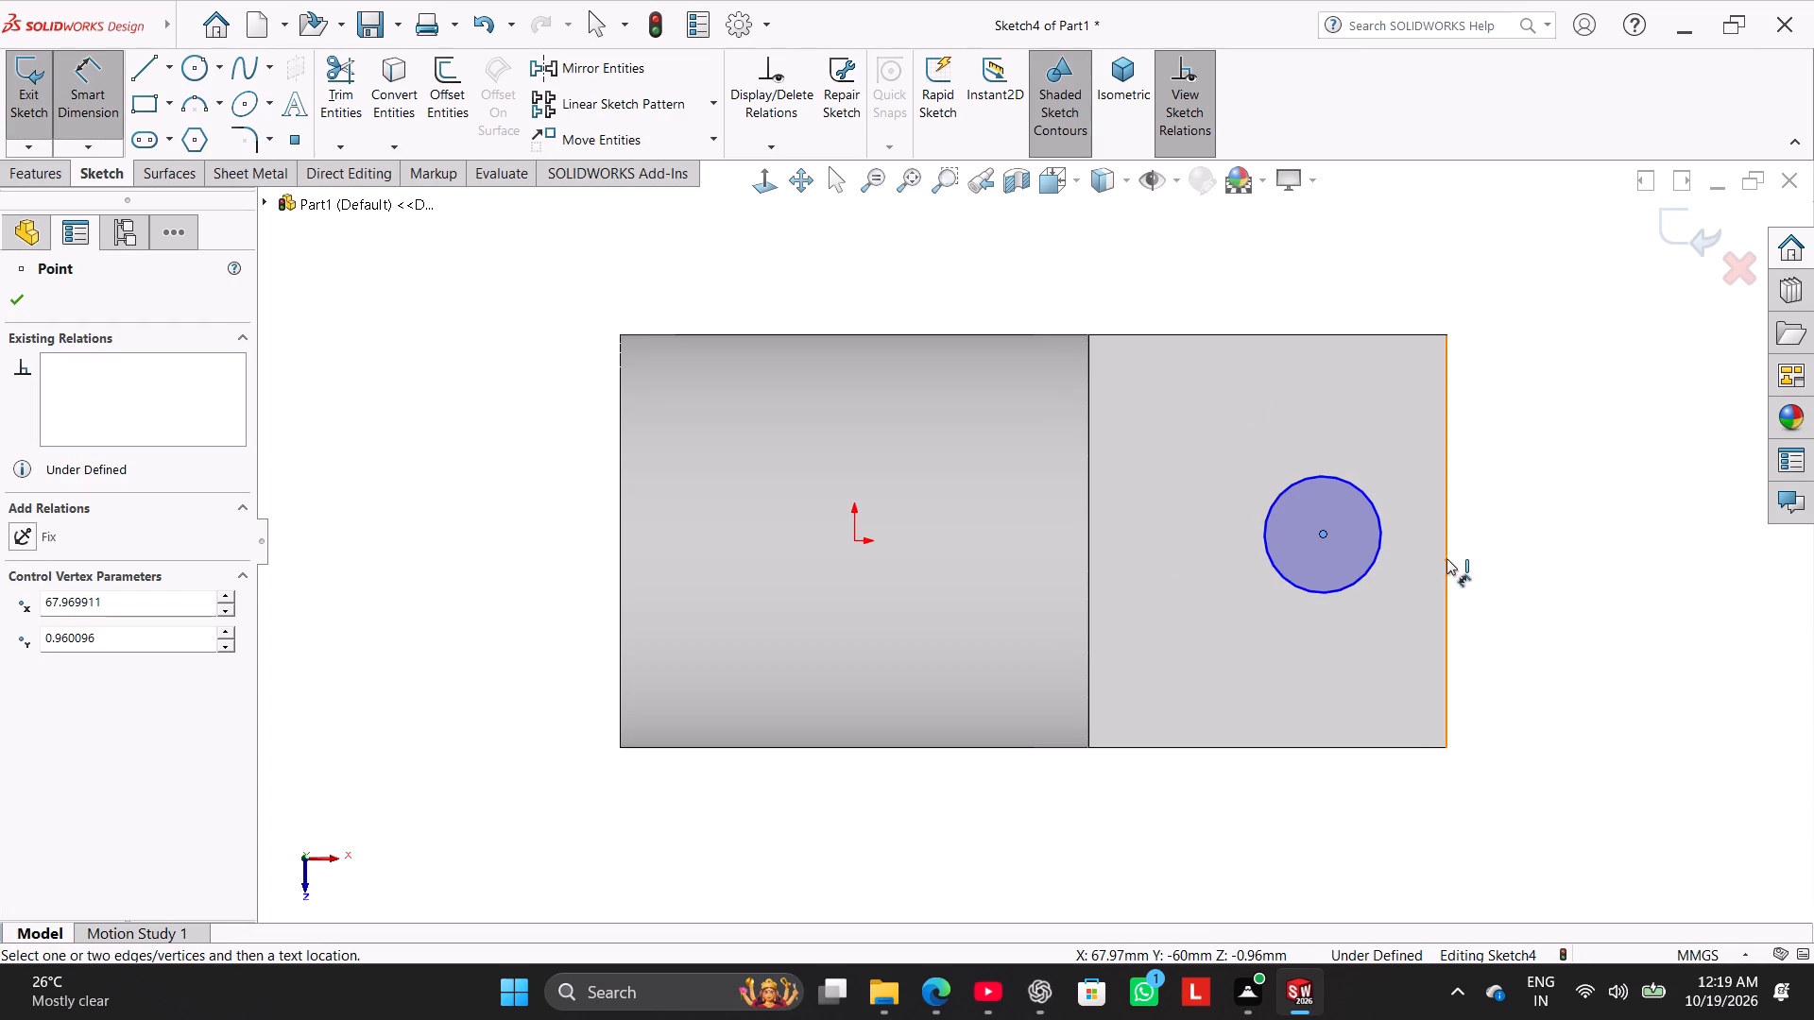
{"action": "left_click", "coordinate": [1446, 558]}
{"action": "left_click", "coordinate": [1375, 280]}
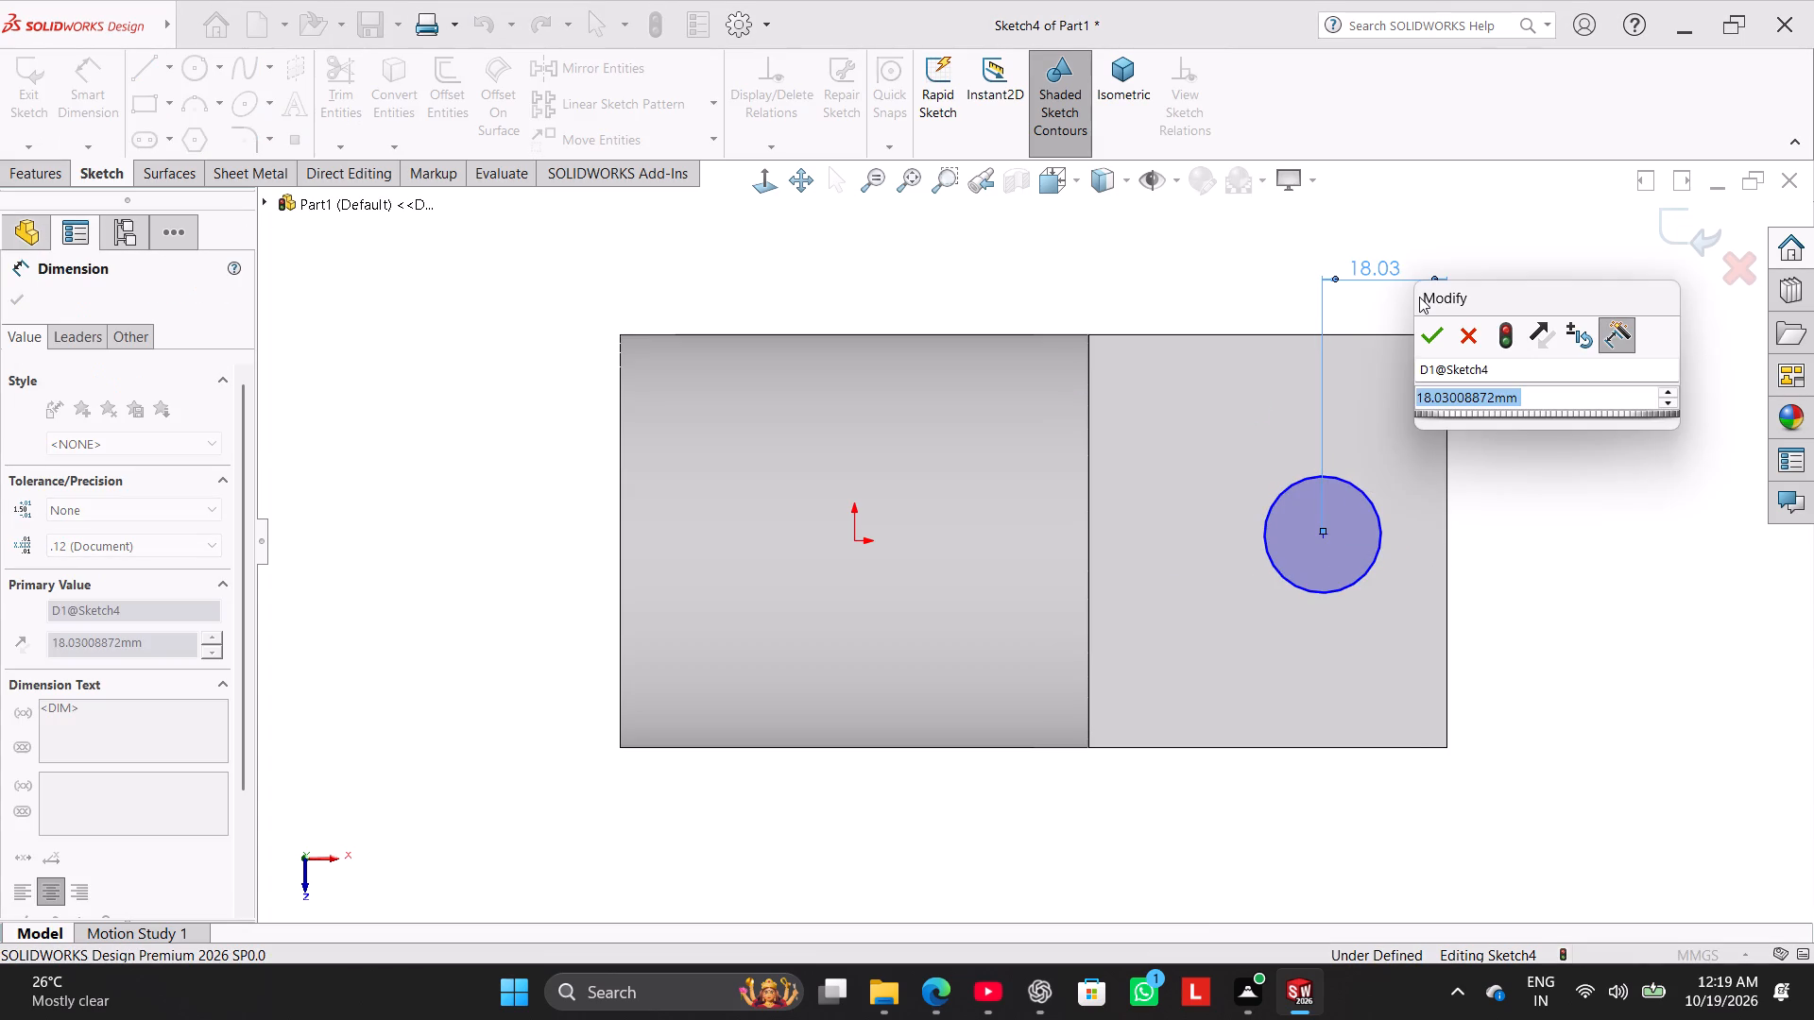
{"action": "type", "text": "24"}
{"action": "key", "text": "Return"}
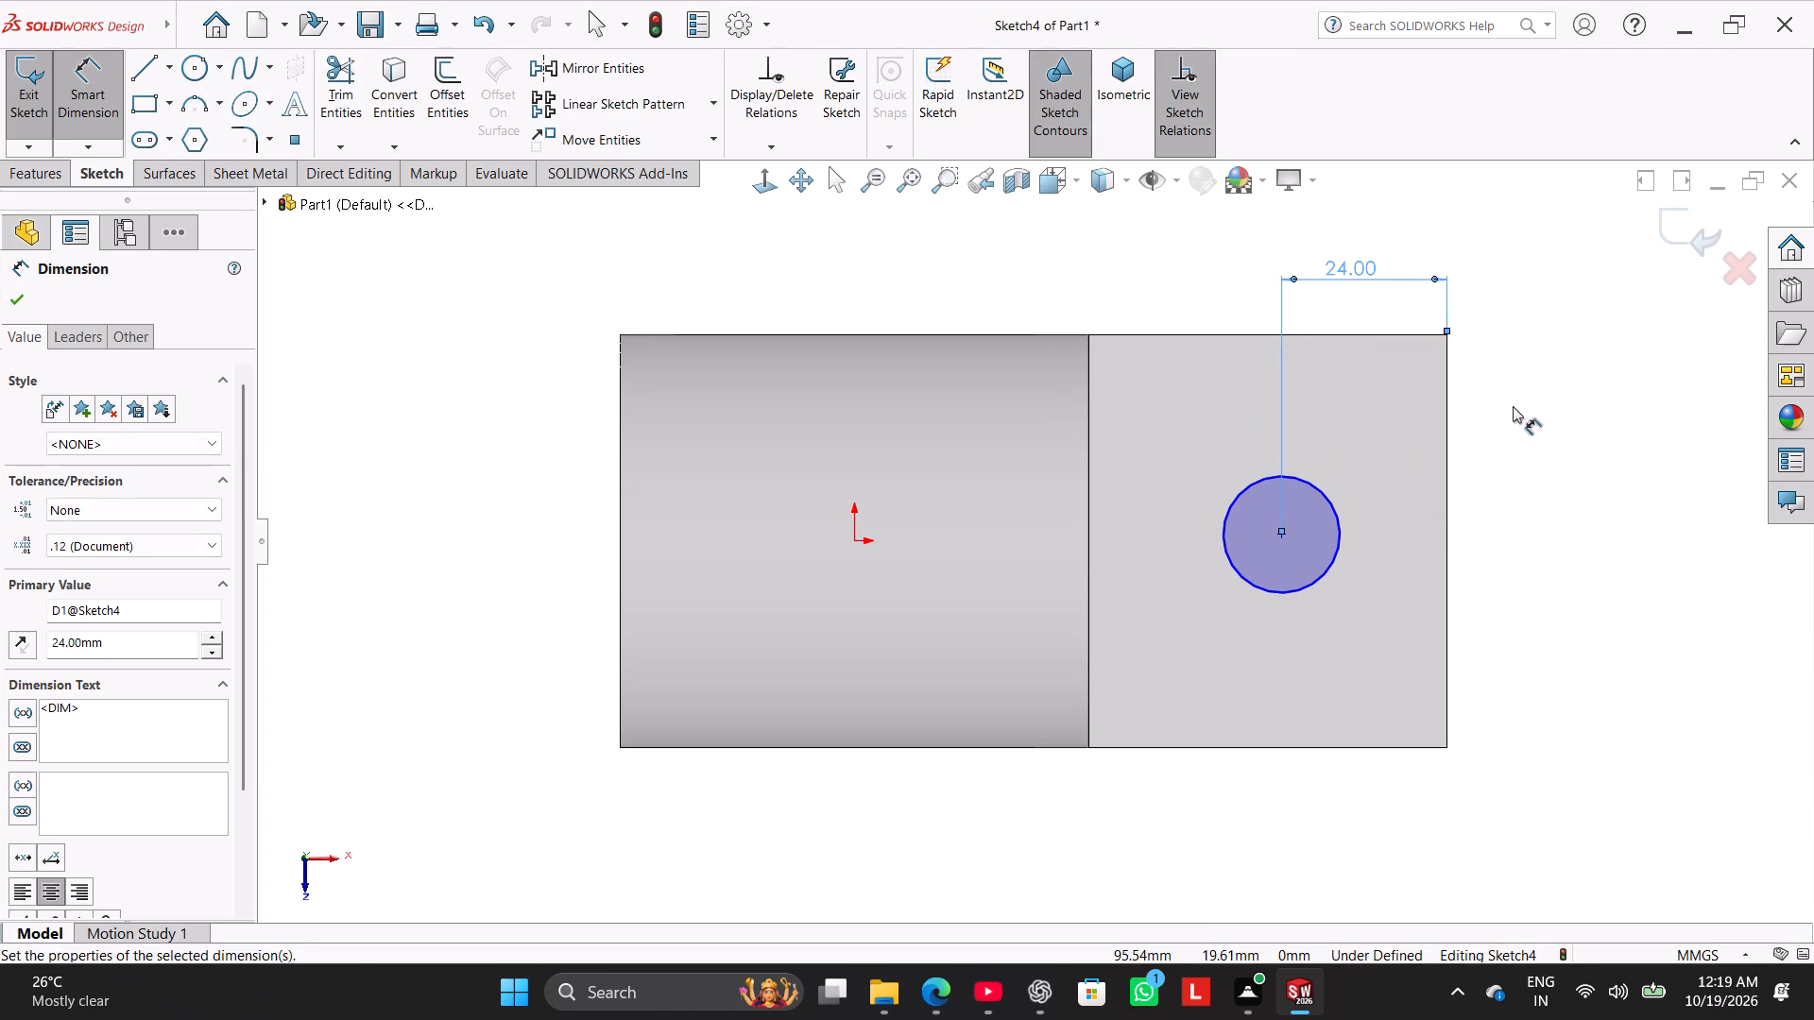
{"action": "right_click", "coordinate": [1503, 397]}
{"action": "left_click", "coordinate": [1549, 457]}
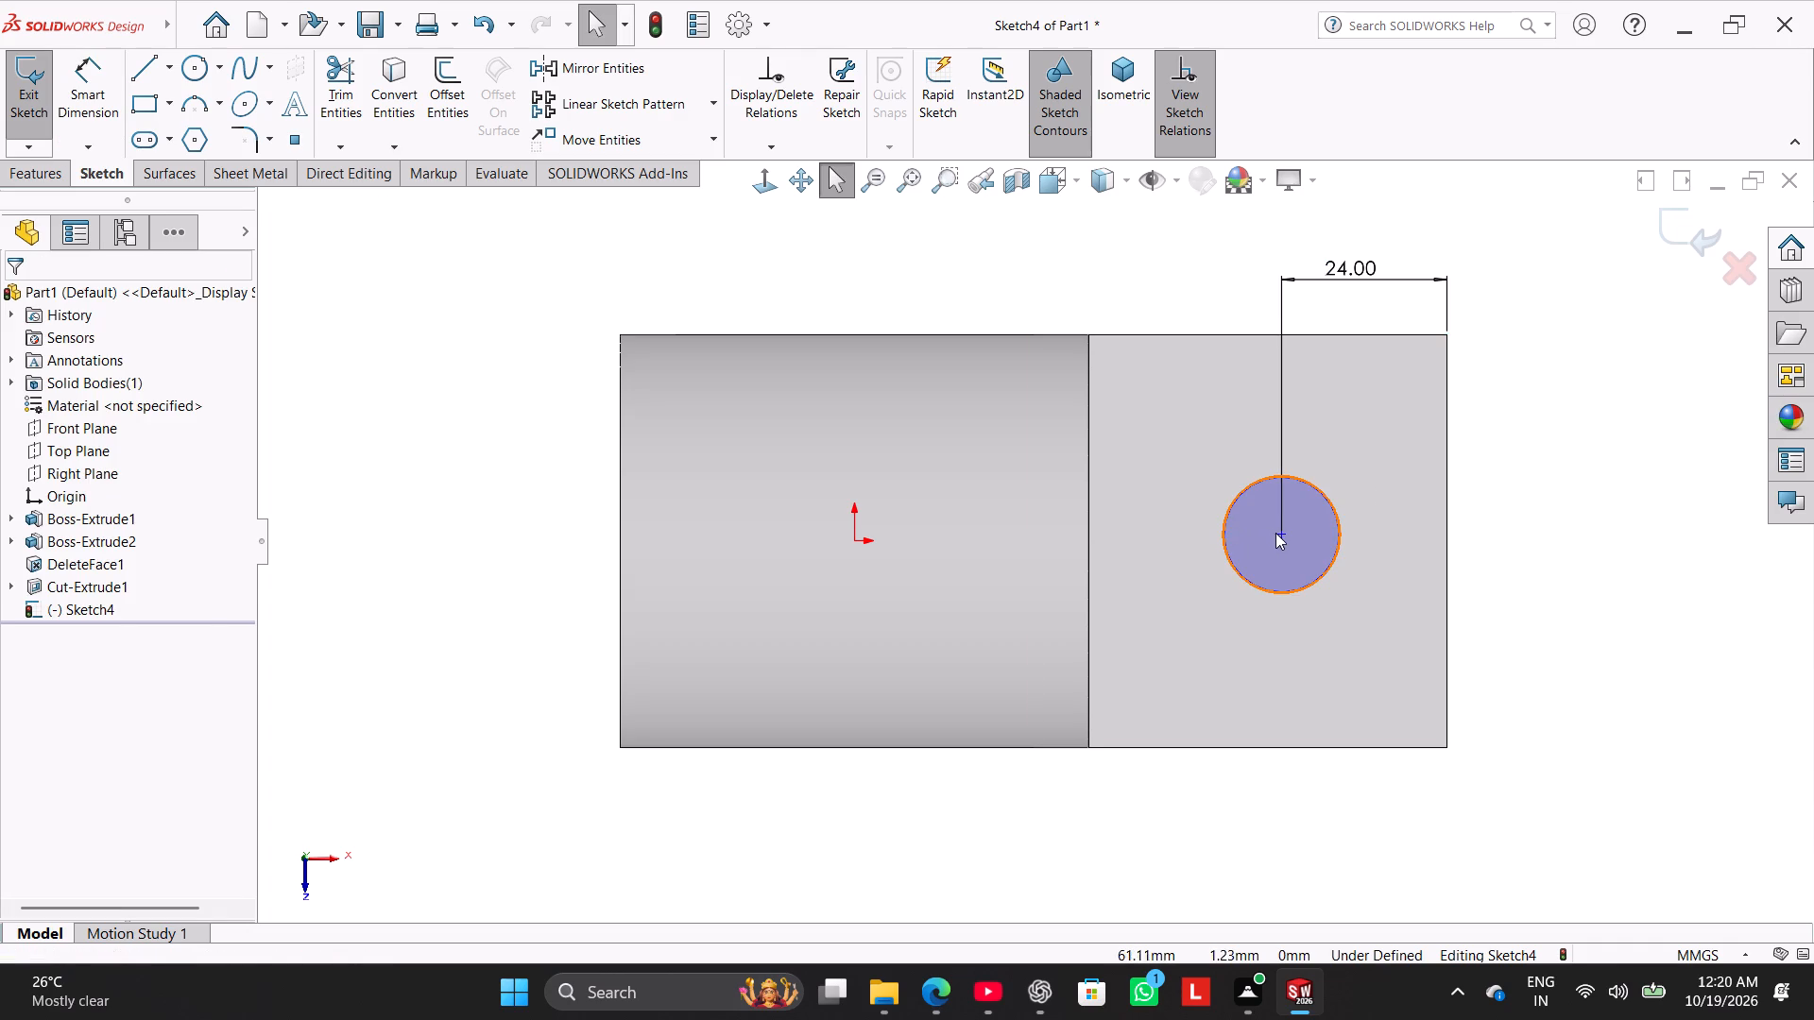
Add a Horizontal relation between the circle's center and the origin.
{"action": "left_click", "coordinate": [1276, 533], "text": "ctrl"}
{"action": "left_click", "coordinate": [852, 538], "text": "ctrl"}
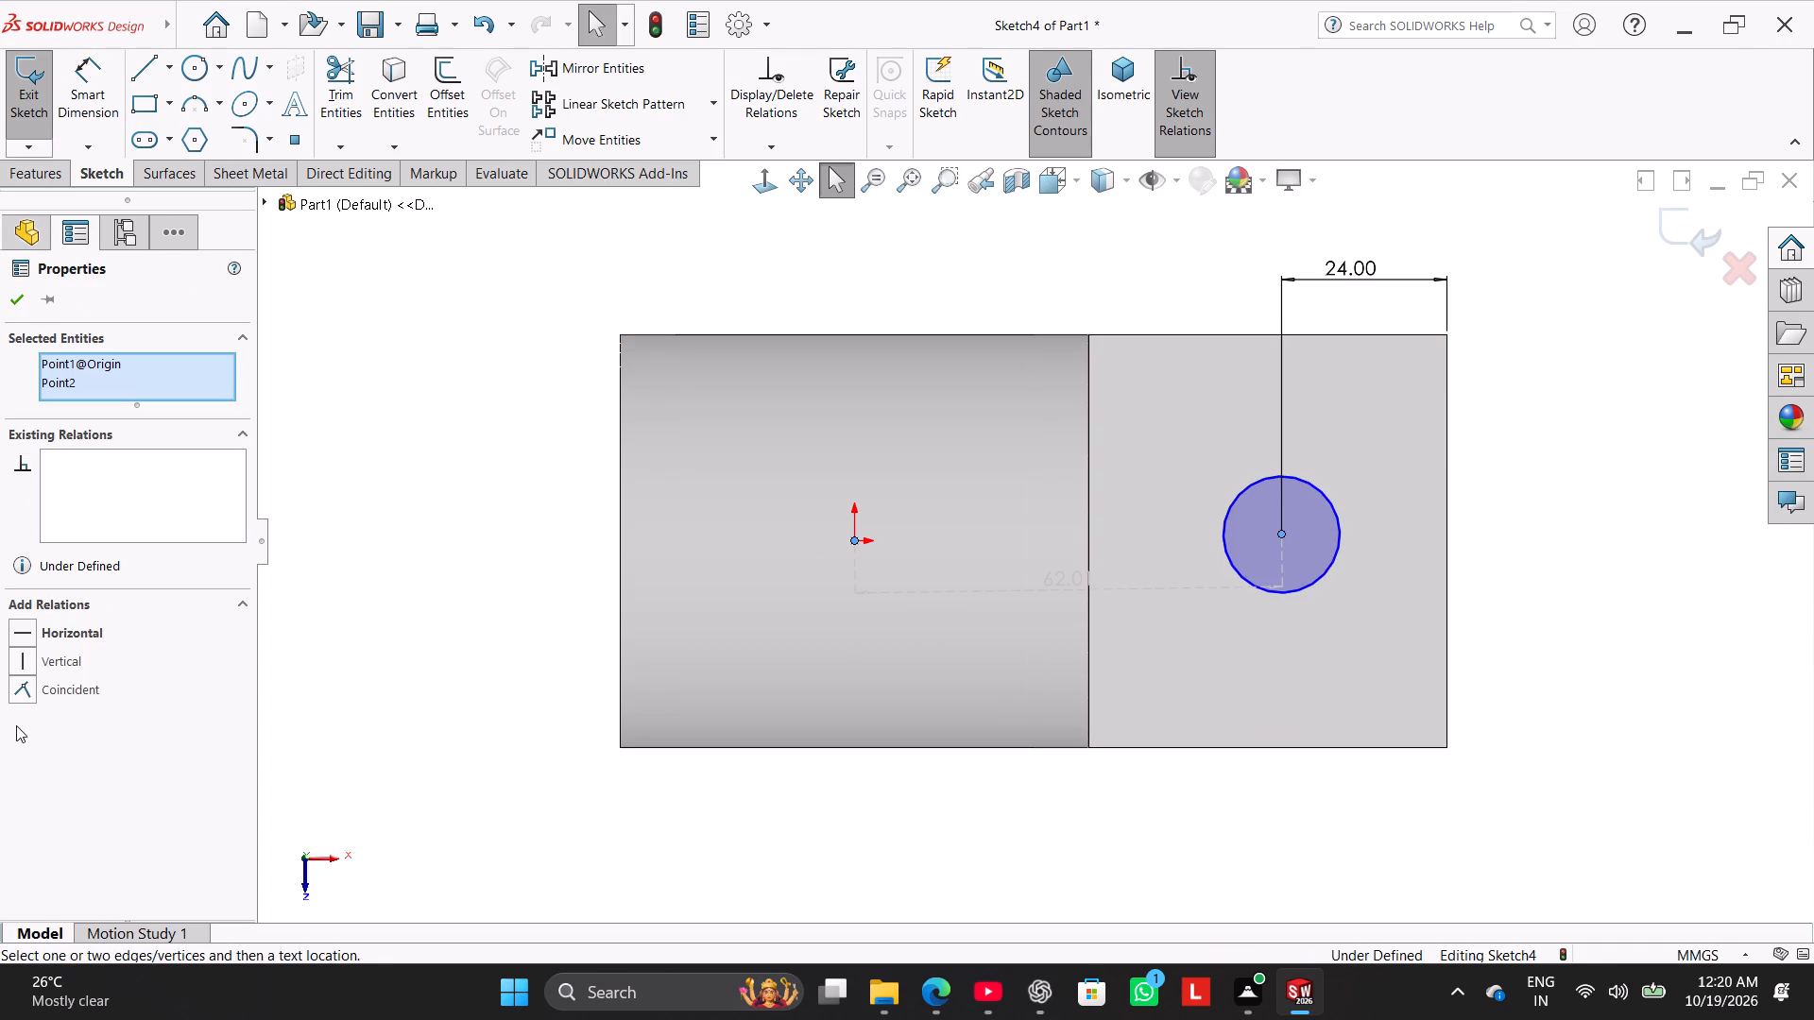
{"action": "left_click", "coordinate": [52, 636]}
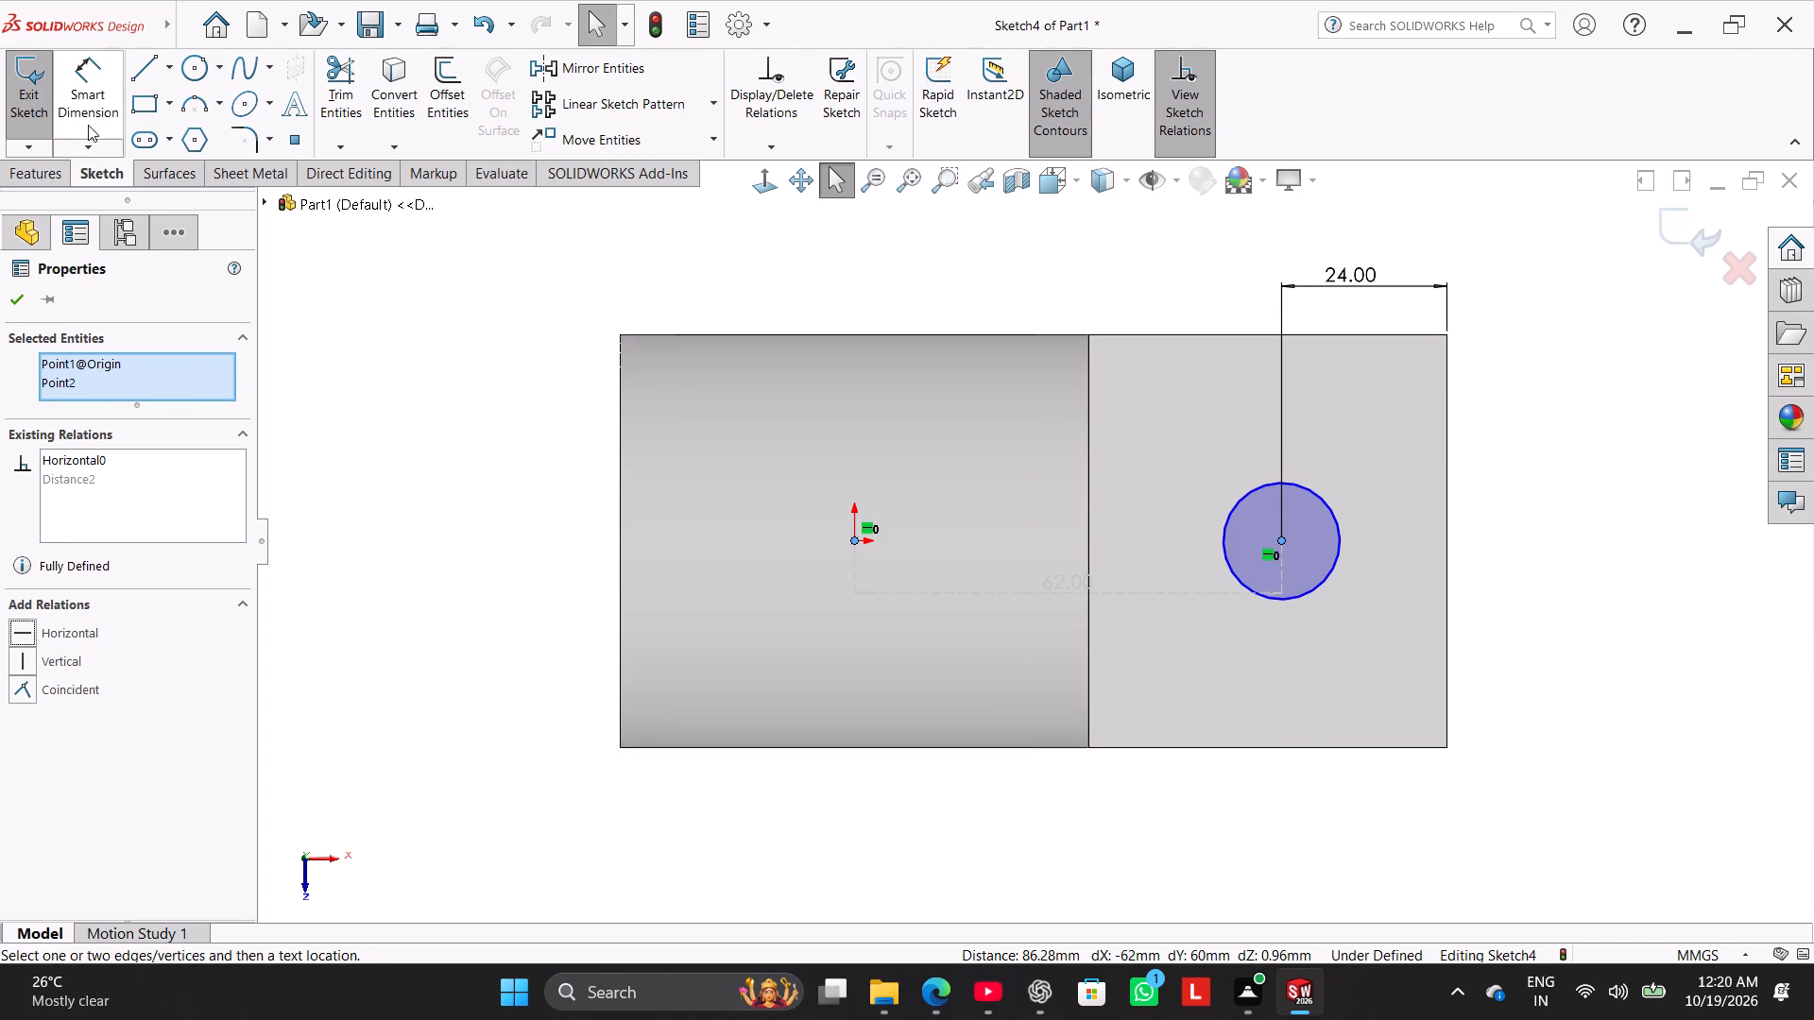
Dimension the circle to a diameter of 18 mm.
{"action": "left_click", "coordinate": [96, 95]}
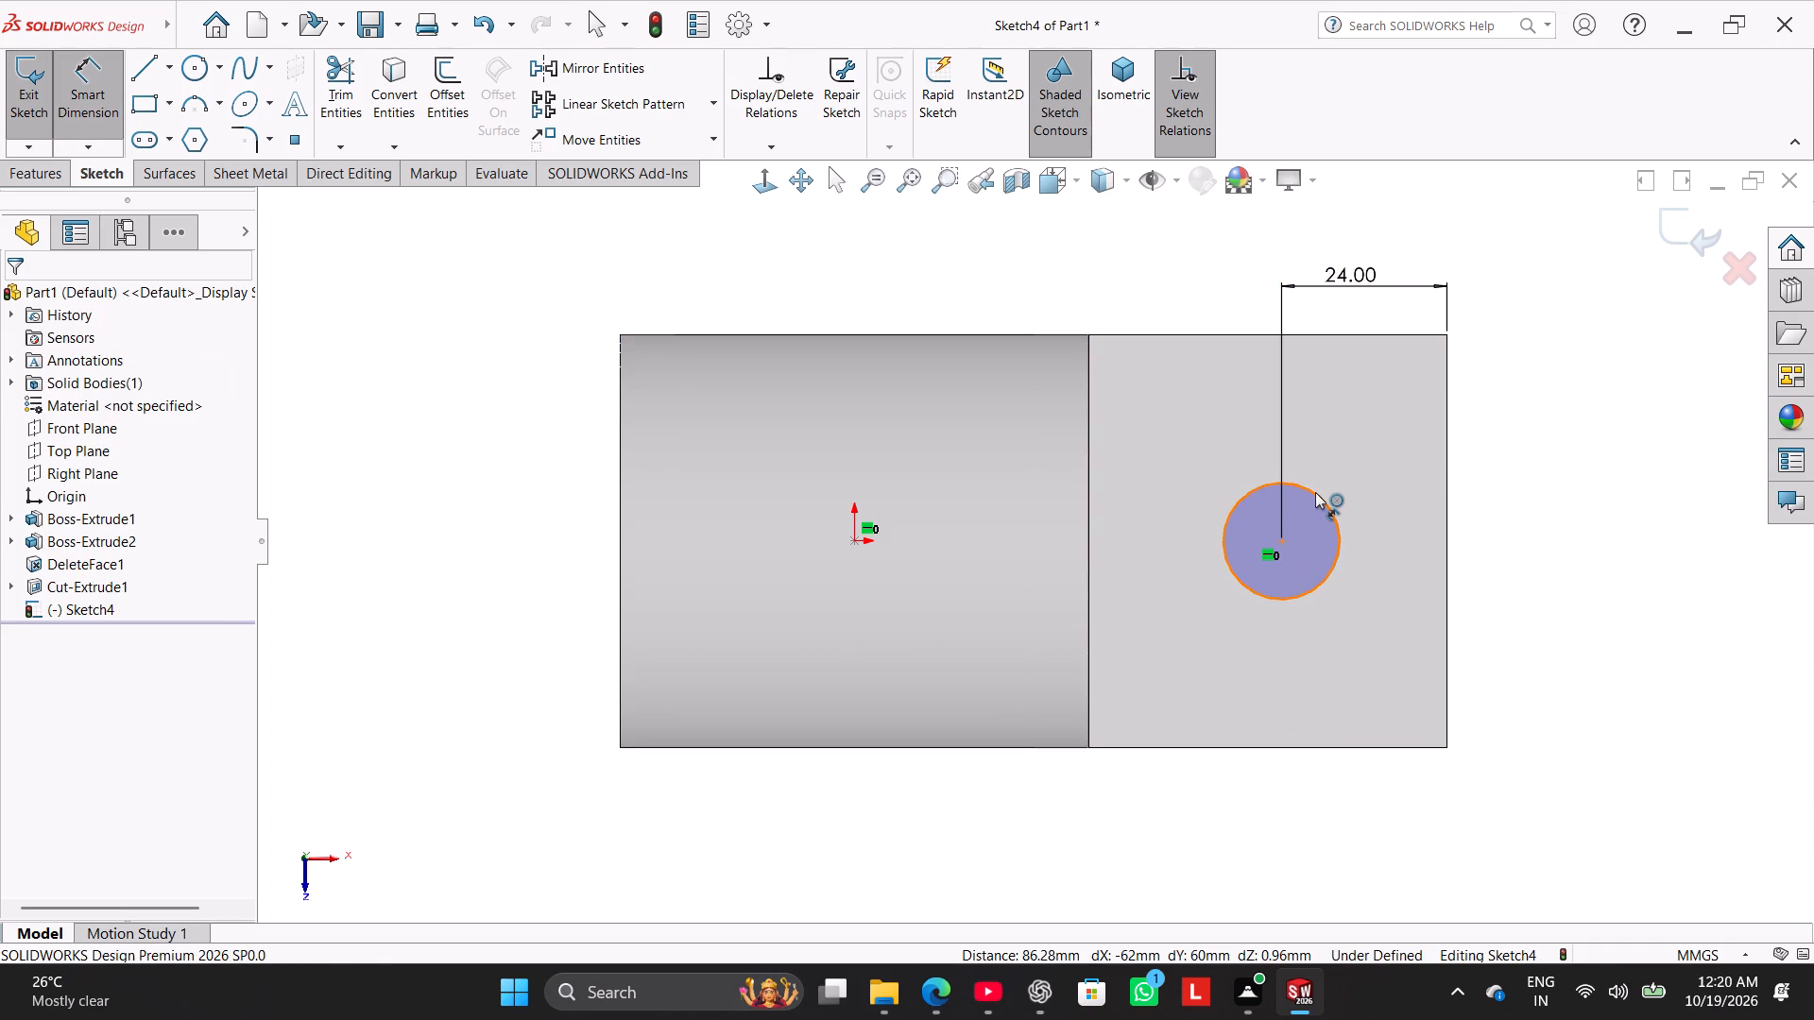
{"action": "left_click", "coordinate": [1315, 492]}
{"action": "left_click", "coordinate": [1190, 406]}
{"action": "type", "text": "18"}
{"action": "key", "text": "Return"}
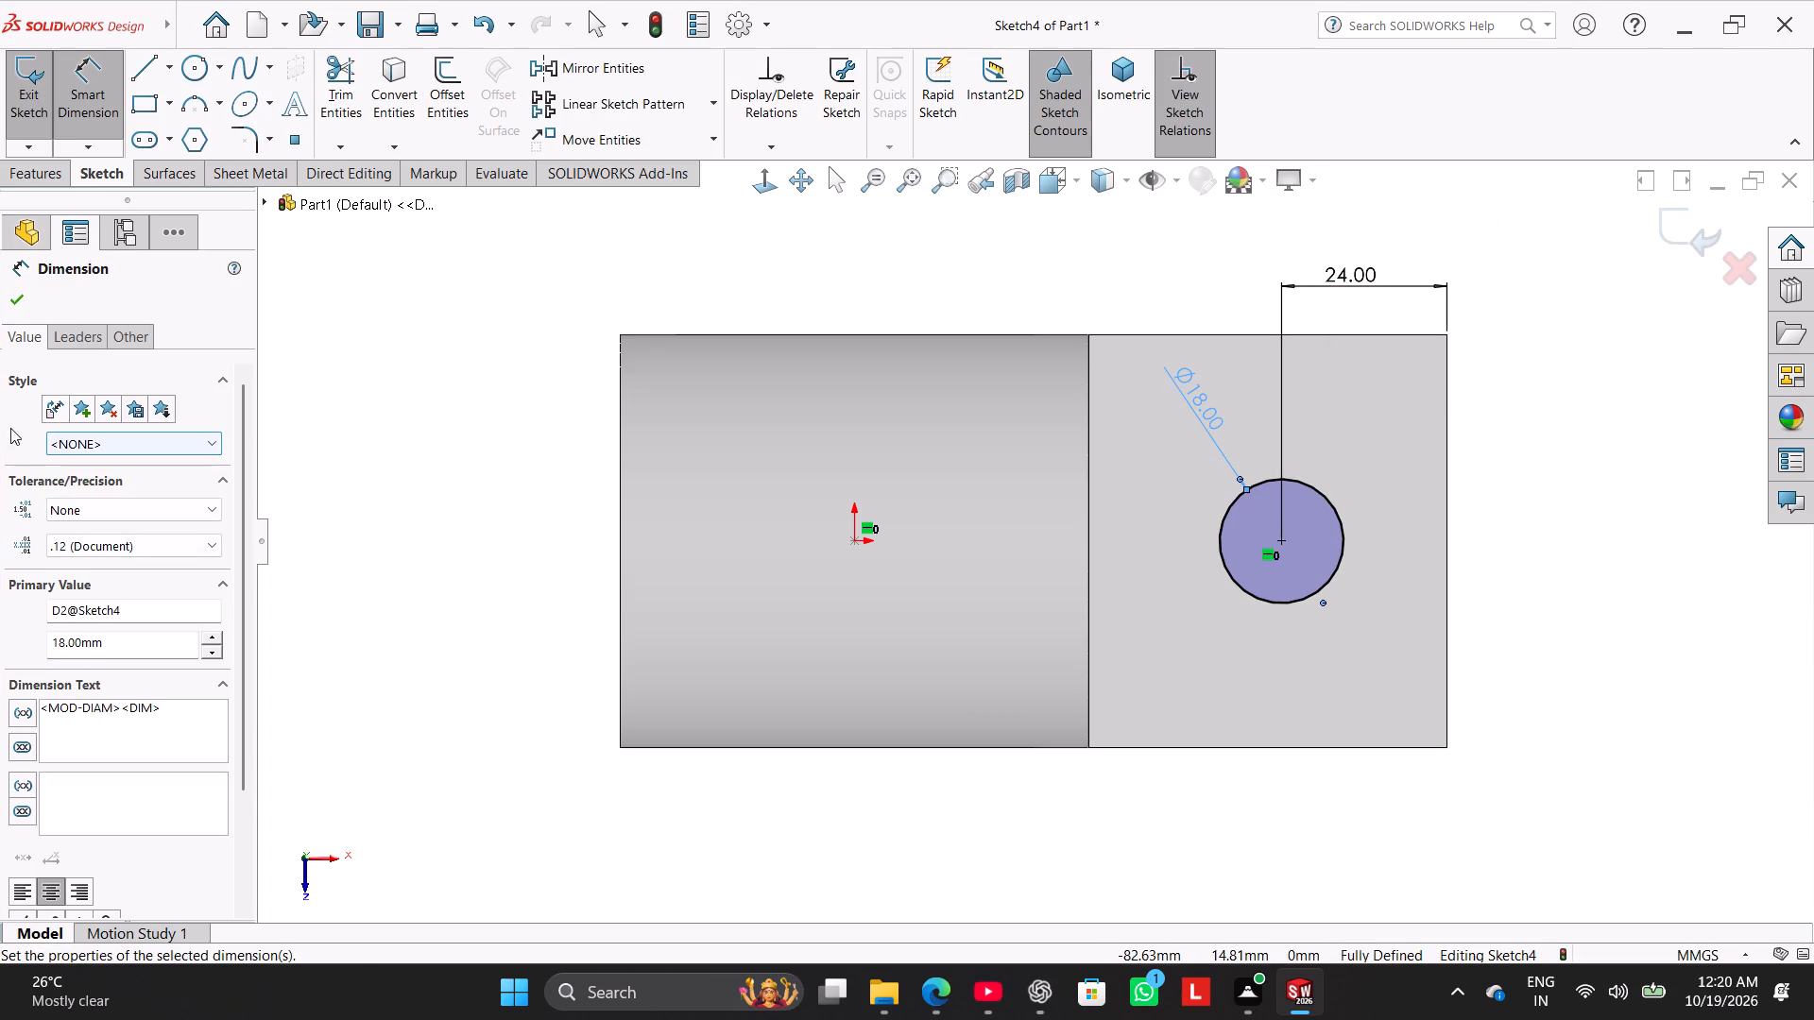
{"action": "right_click", "coordinate": [517, 388]}
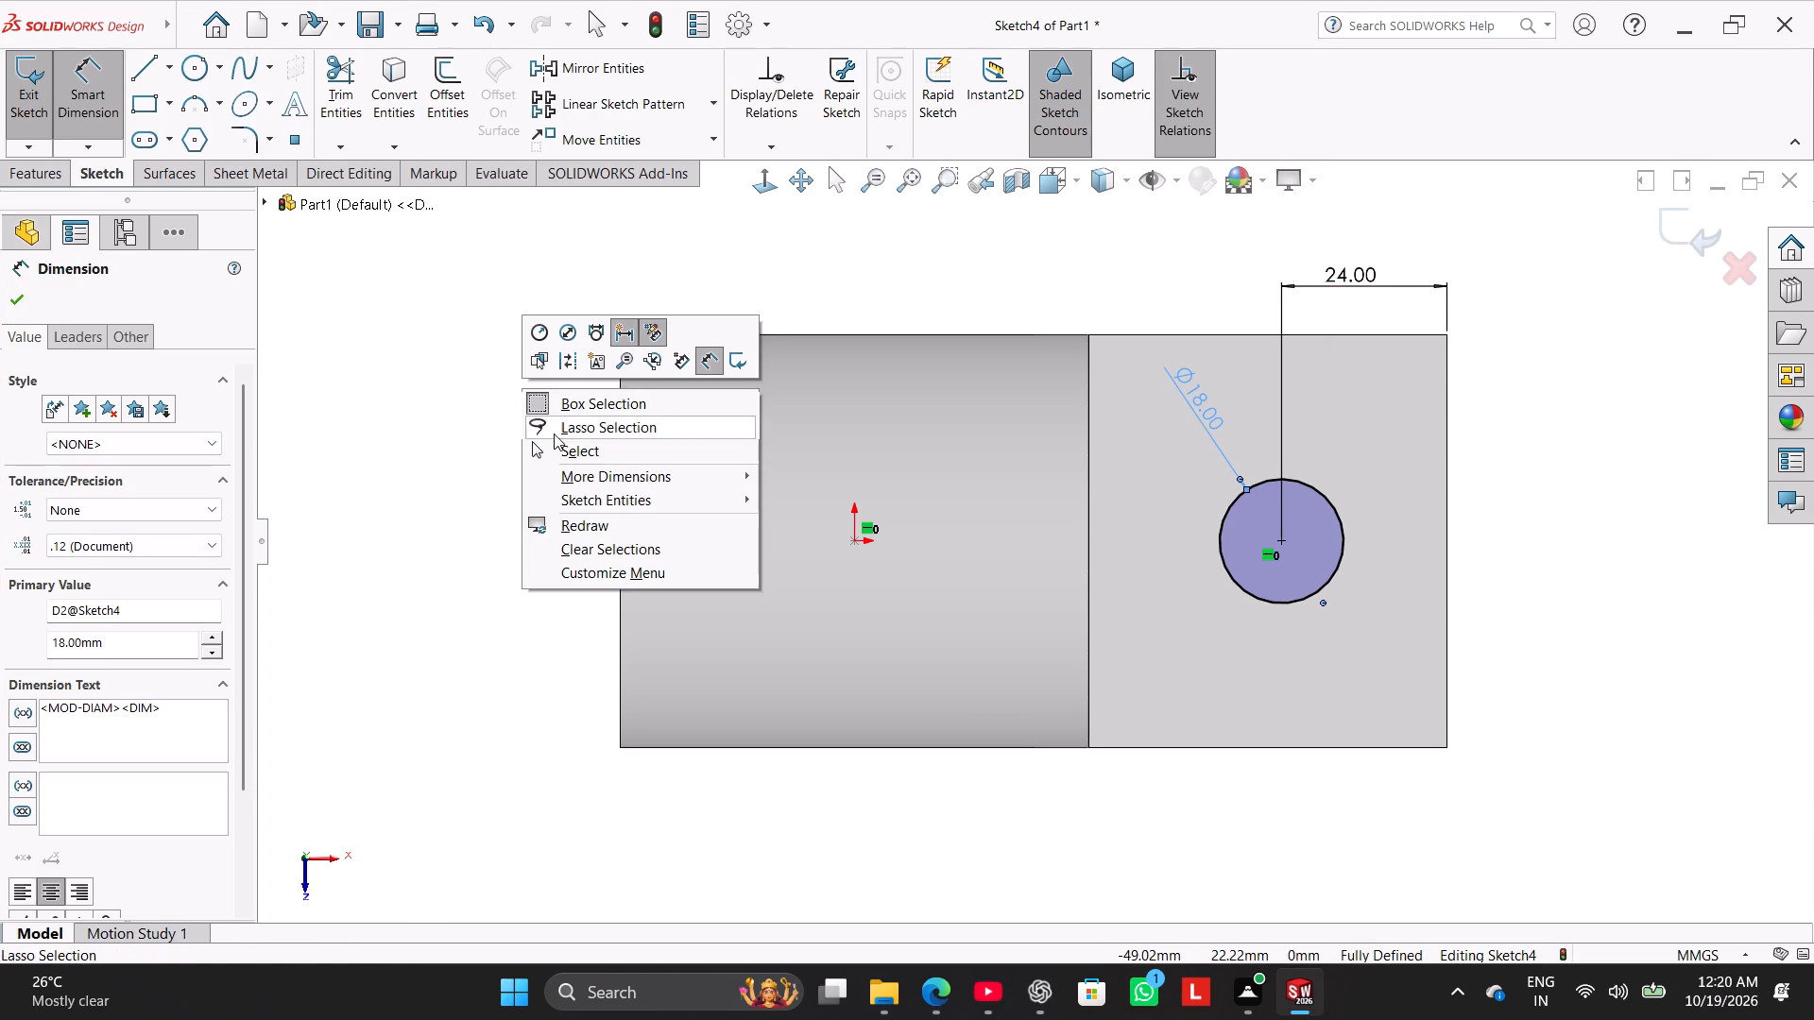
{"action": "left_click", "coordinate": [567, 446]}
Cut the 18 mm circle through the base as an Extruded Cut with the Through All end condition.
{"action": "left_click", "coordinate": [26, 183]}
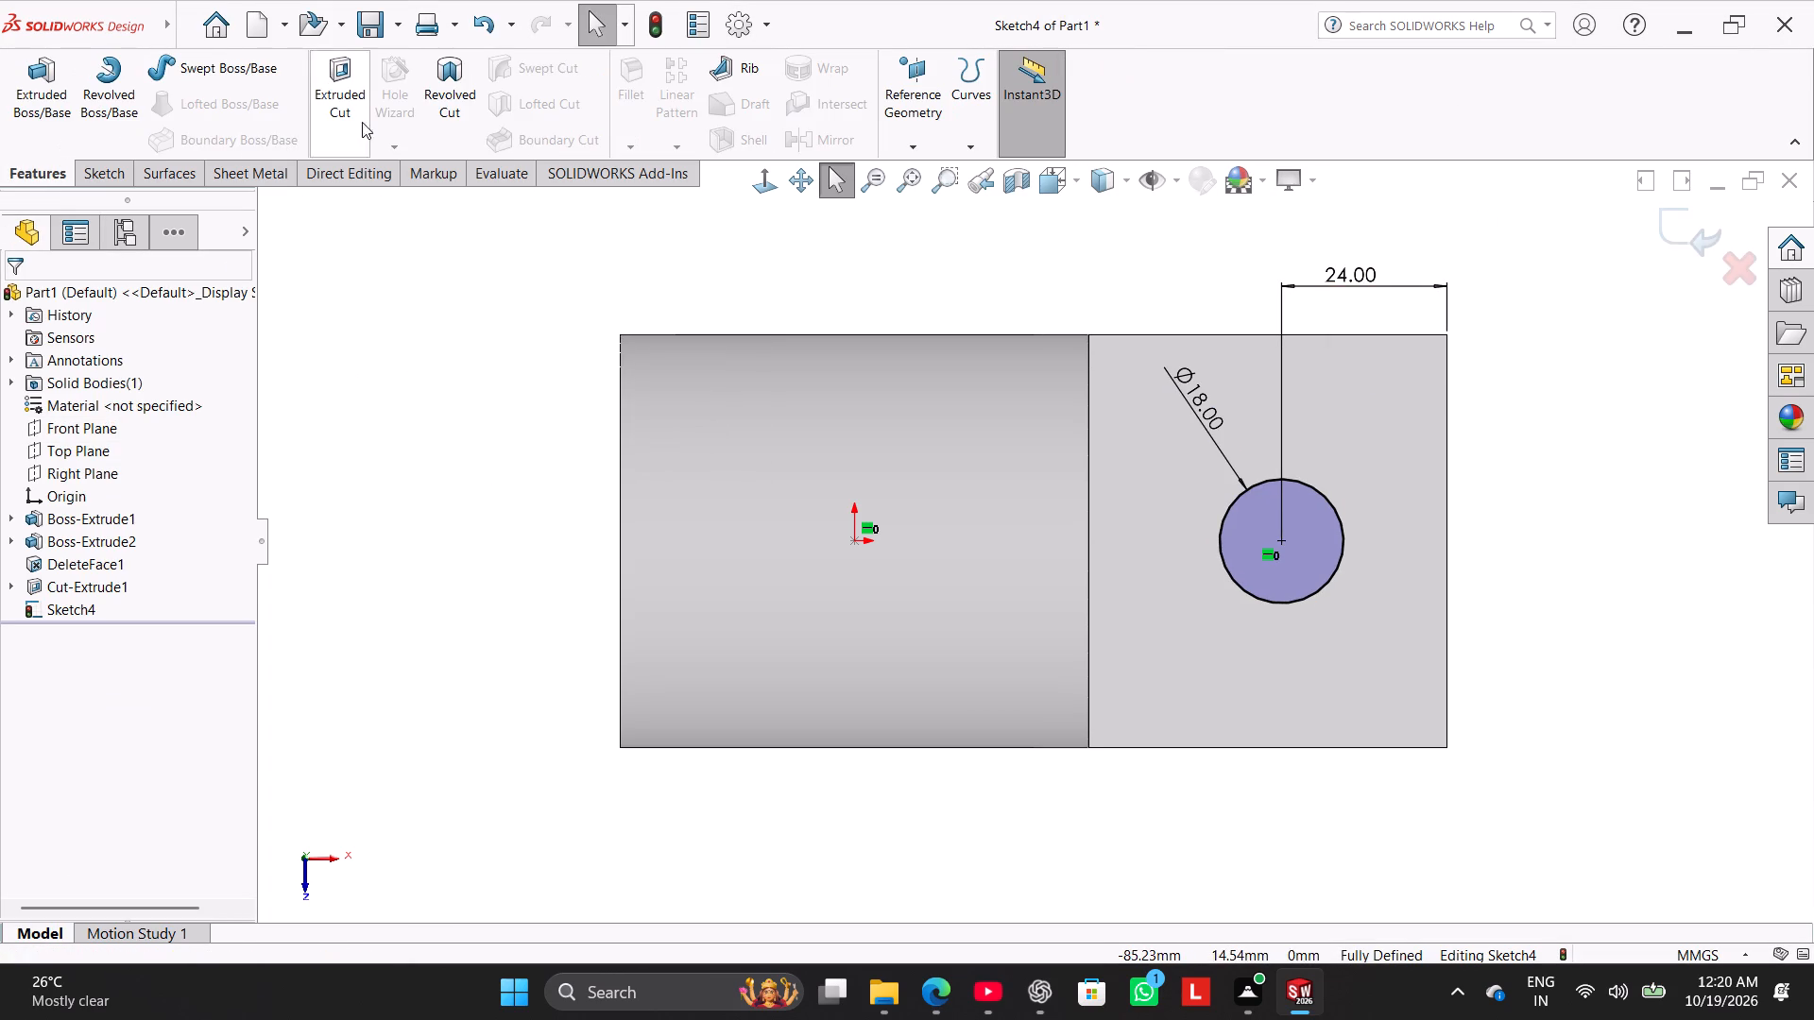
{"action": "left_click", "coordinate": [360, 111]}
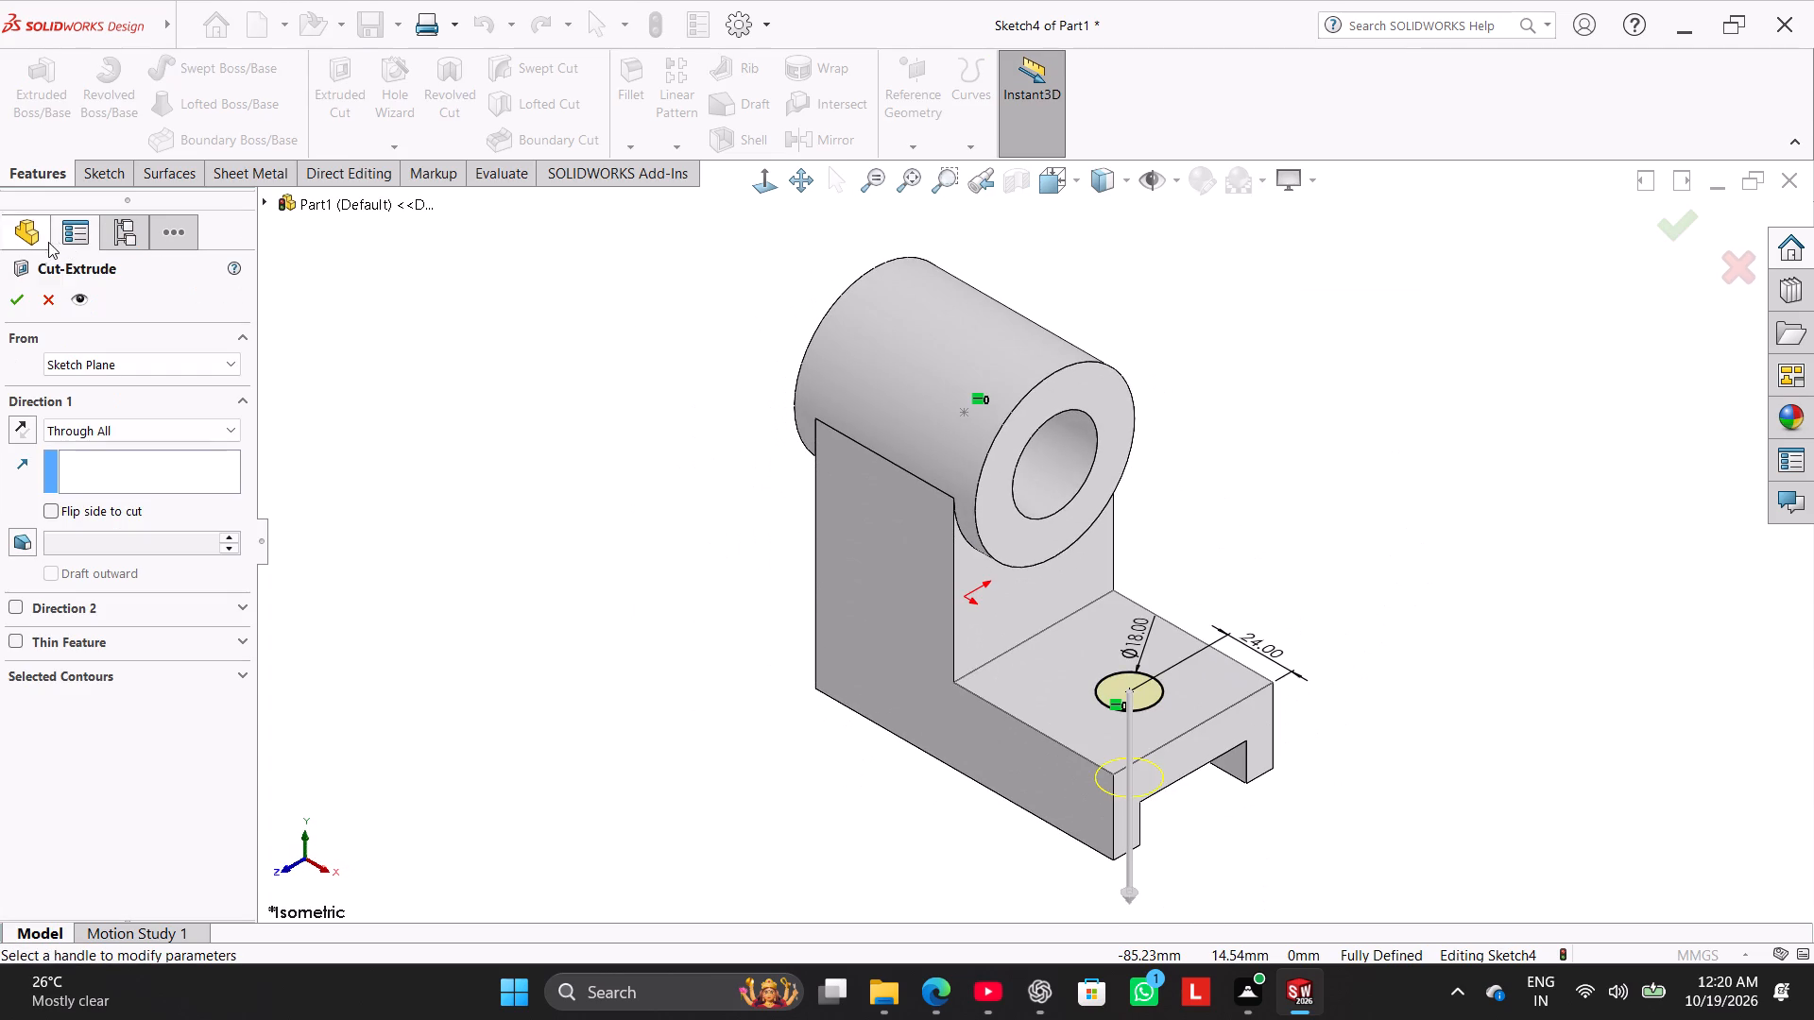
{"action": "left_click", "coordinate": [11, 311]}
{"action": "left_click", "coordinate": [381, 458]}
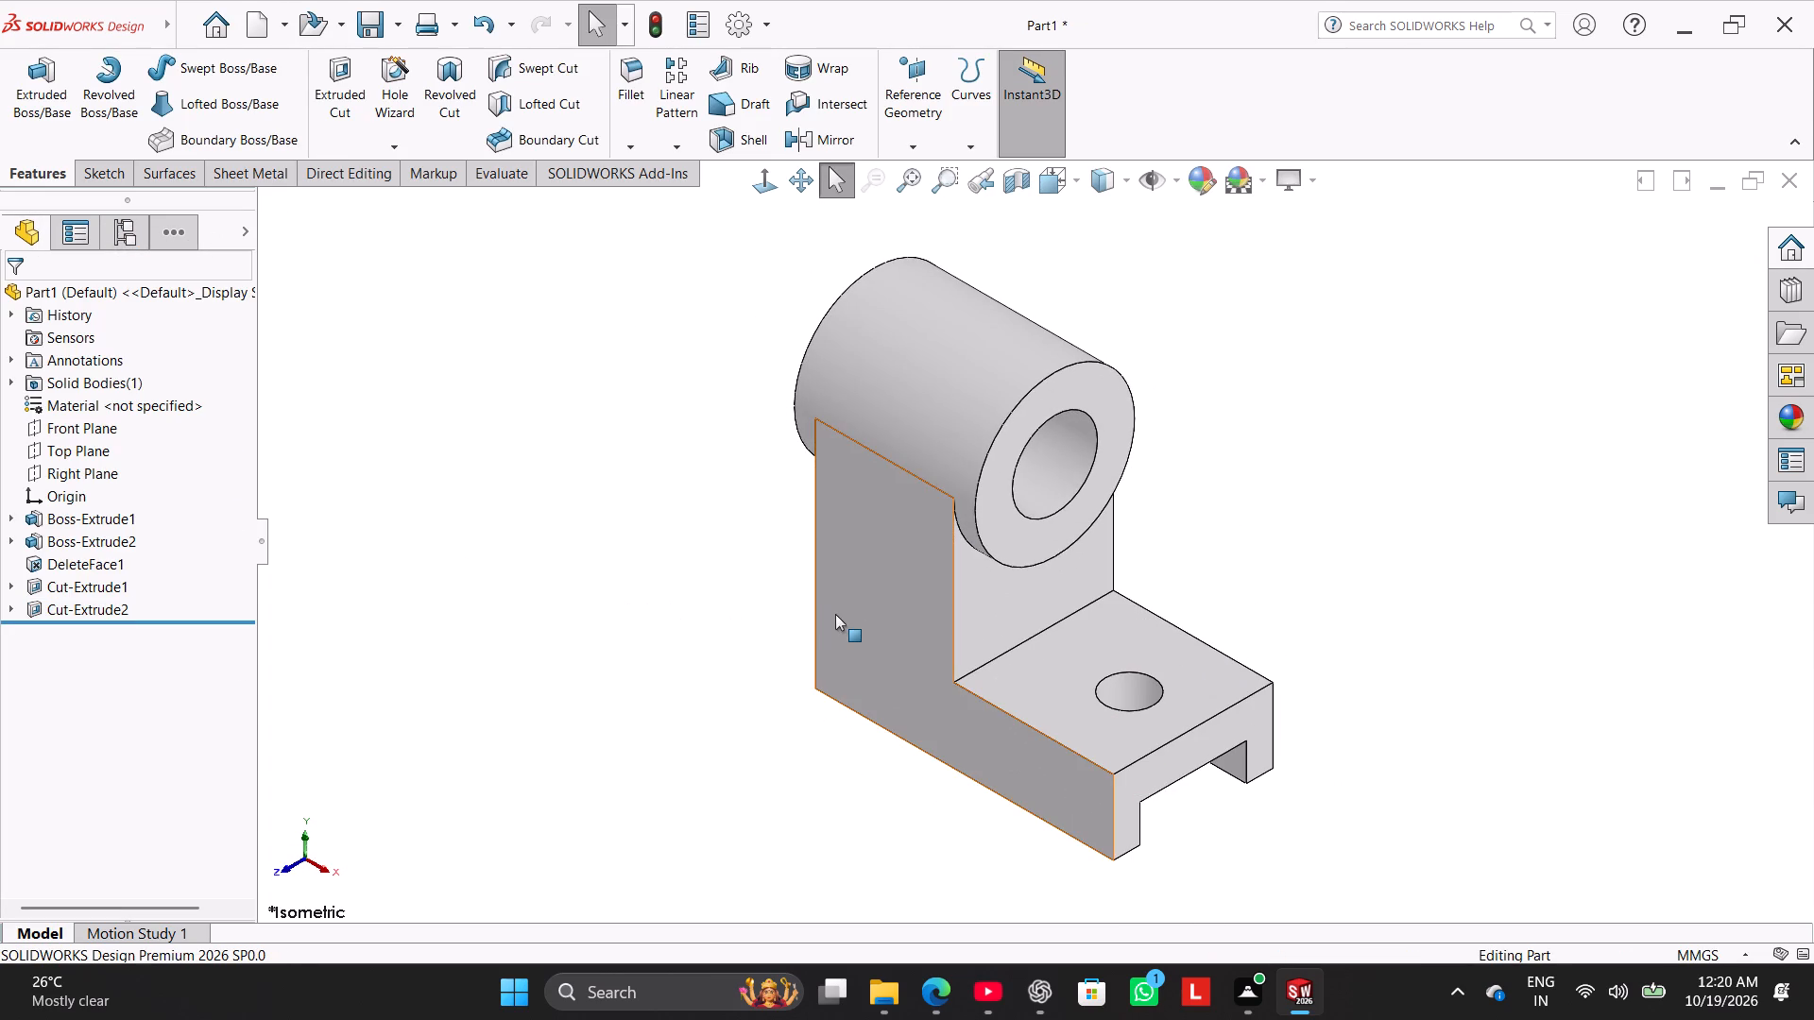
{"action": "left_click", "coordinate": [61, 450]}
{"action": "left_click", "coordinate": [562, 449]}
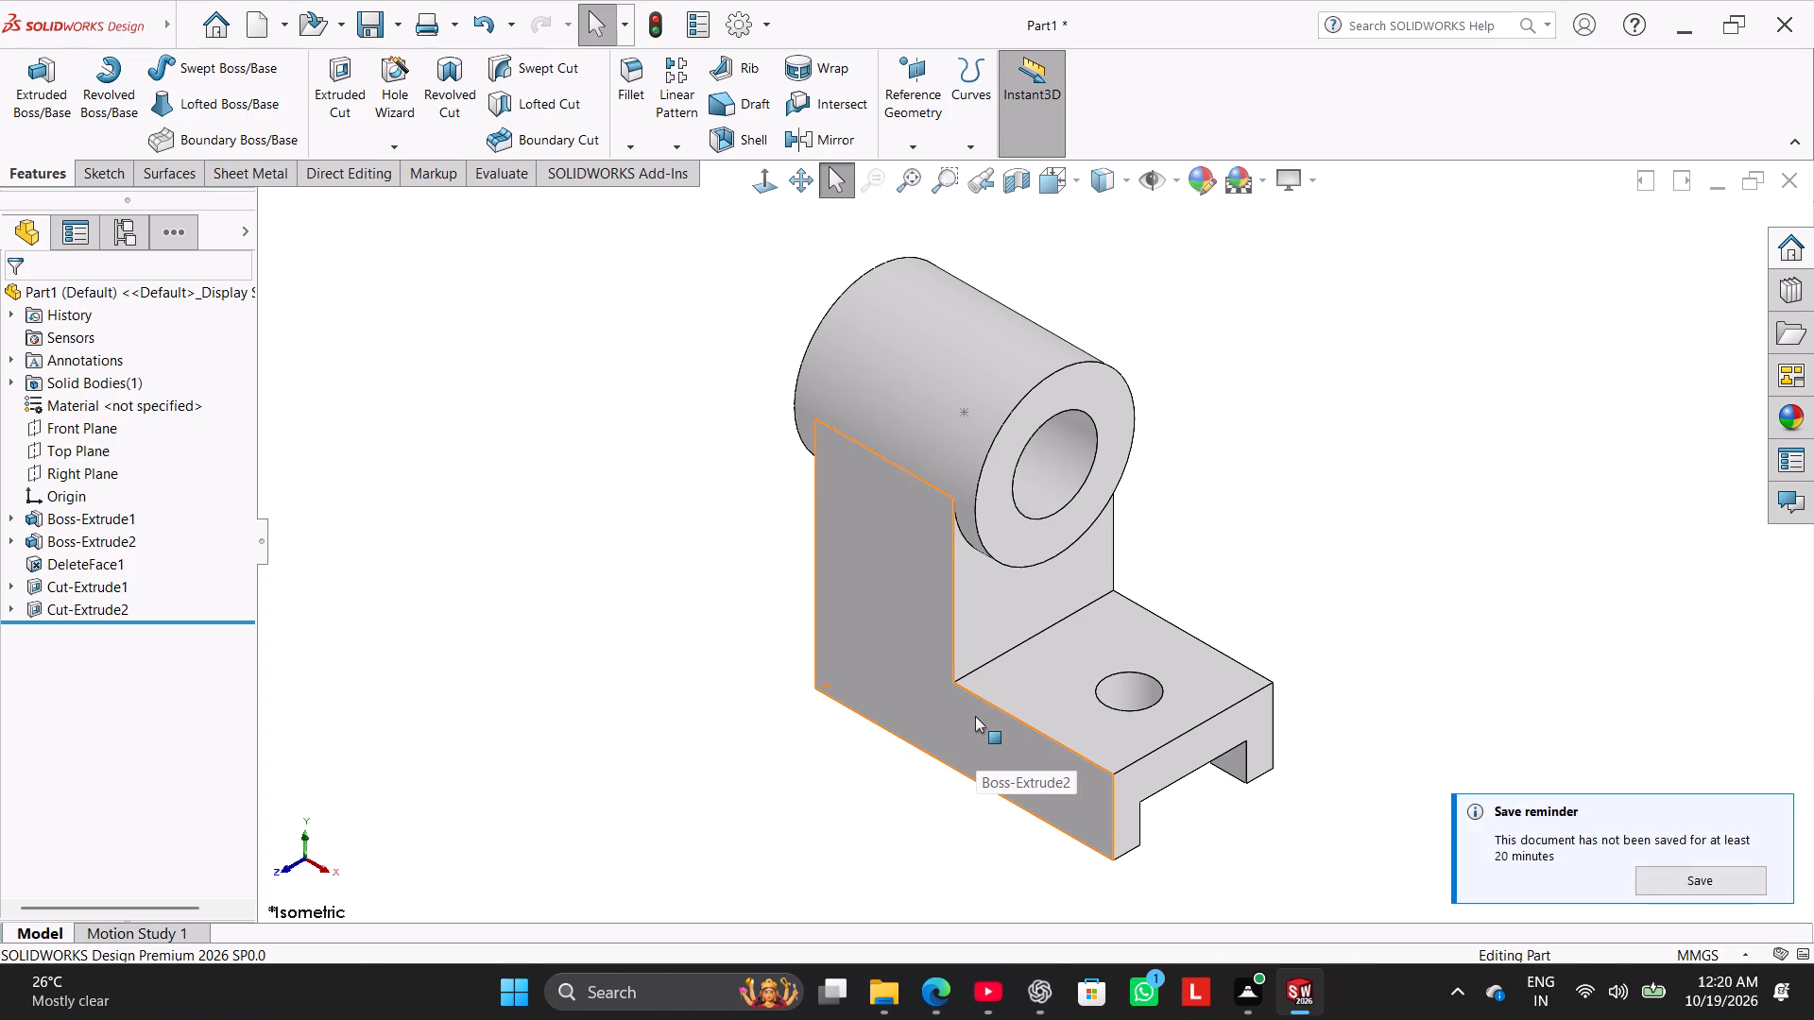
Start a new sketch on the base's upper horizontal face around the 18 mm hole.
{"action": "right_click", "coordinate": [1052, 658]}
{"action": "left_click", "coordinate": [1103, 552]}
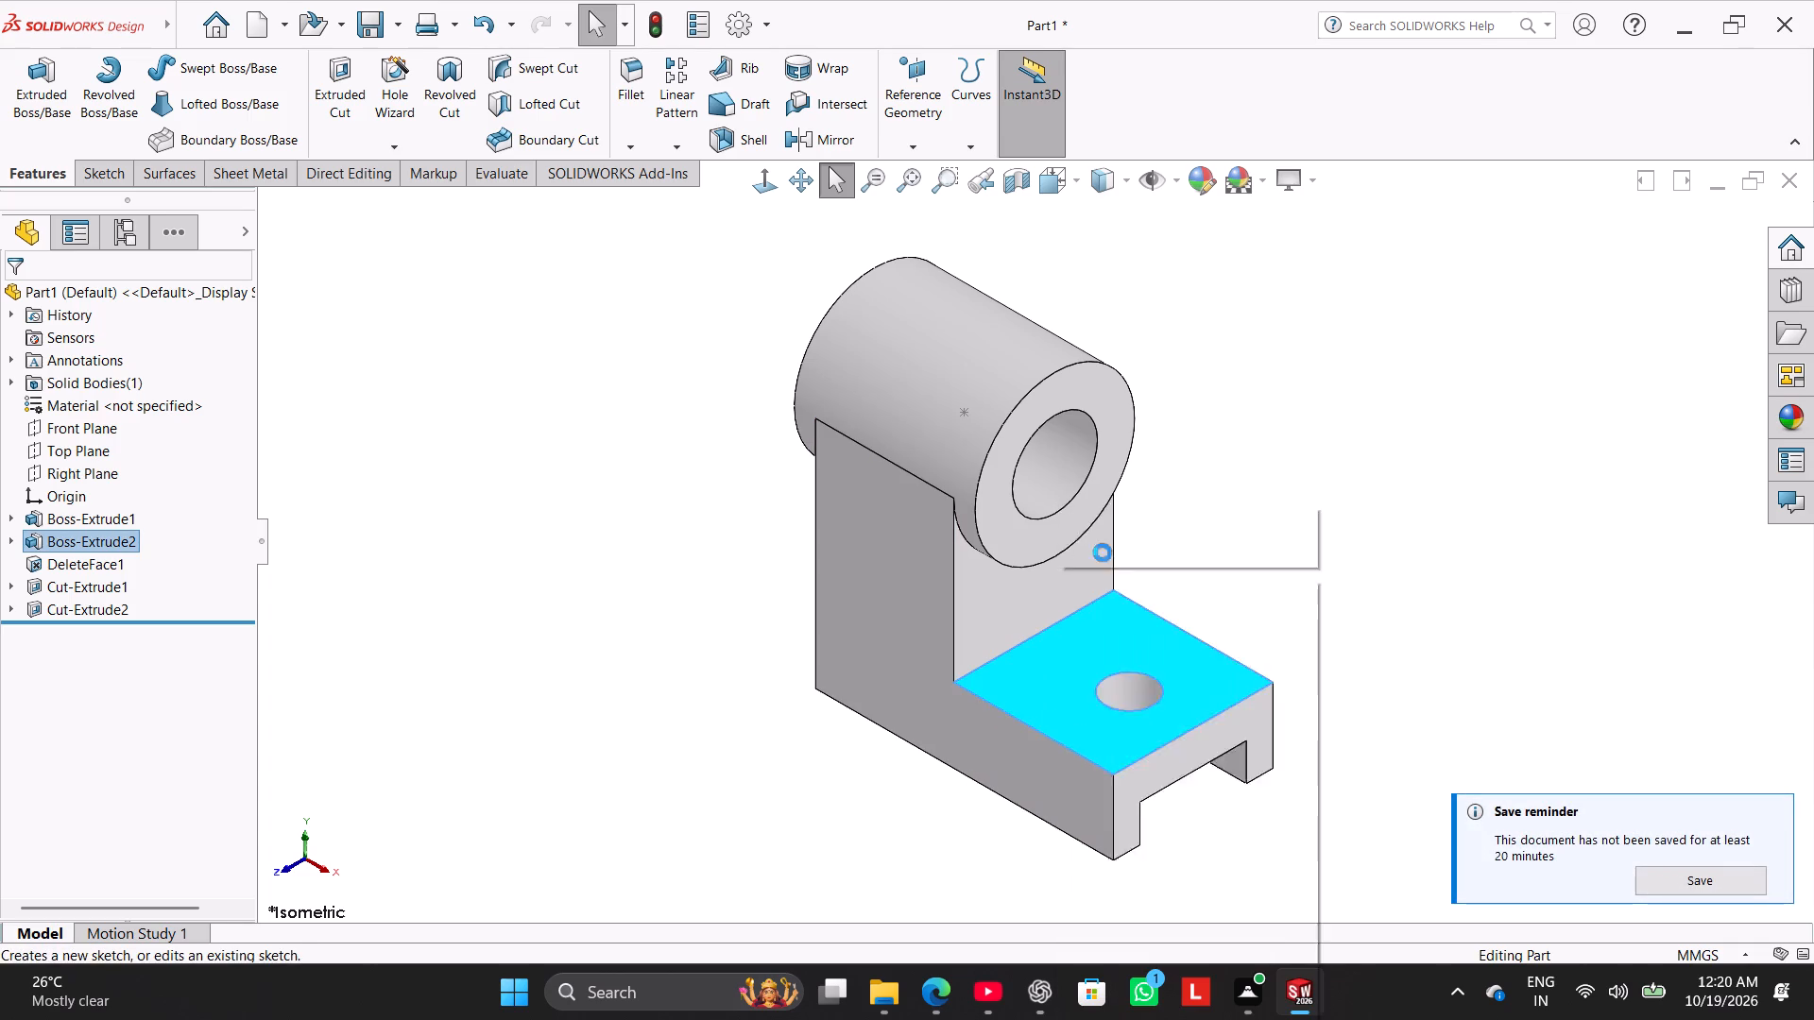
{"action": "left_click", "coordinate": [554, 550]}
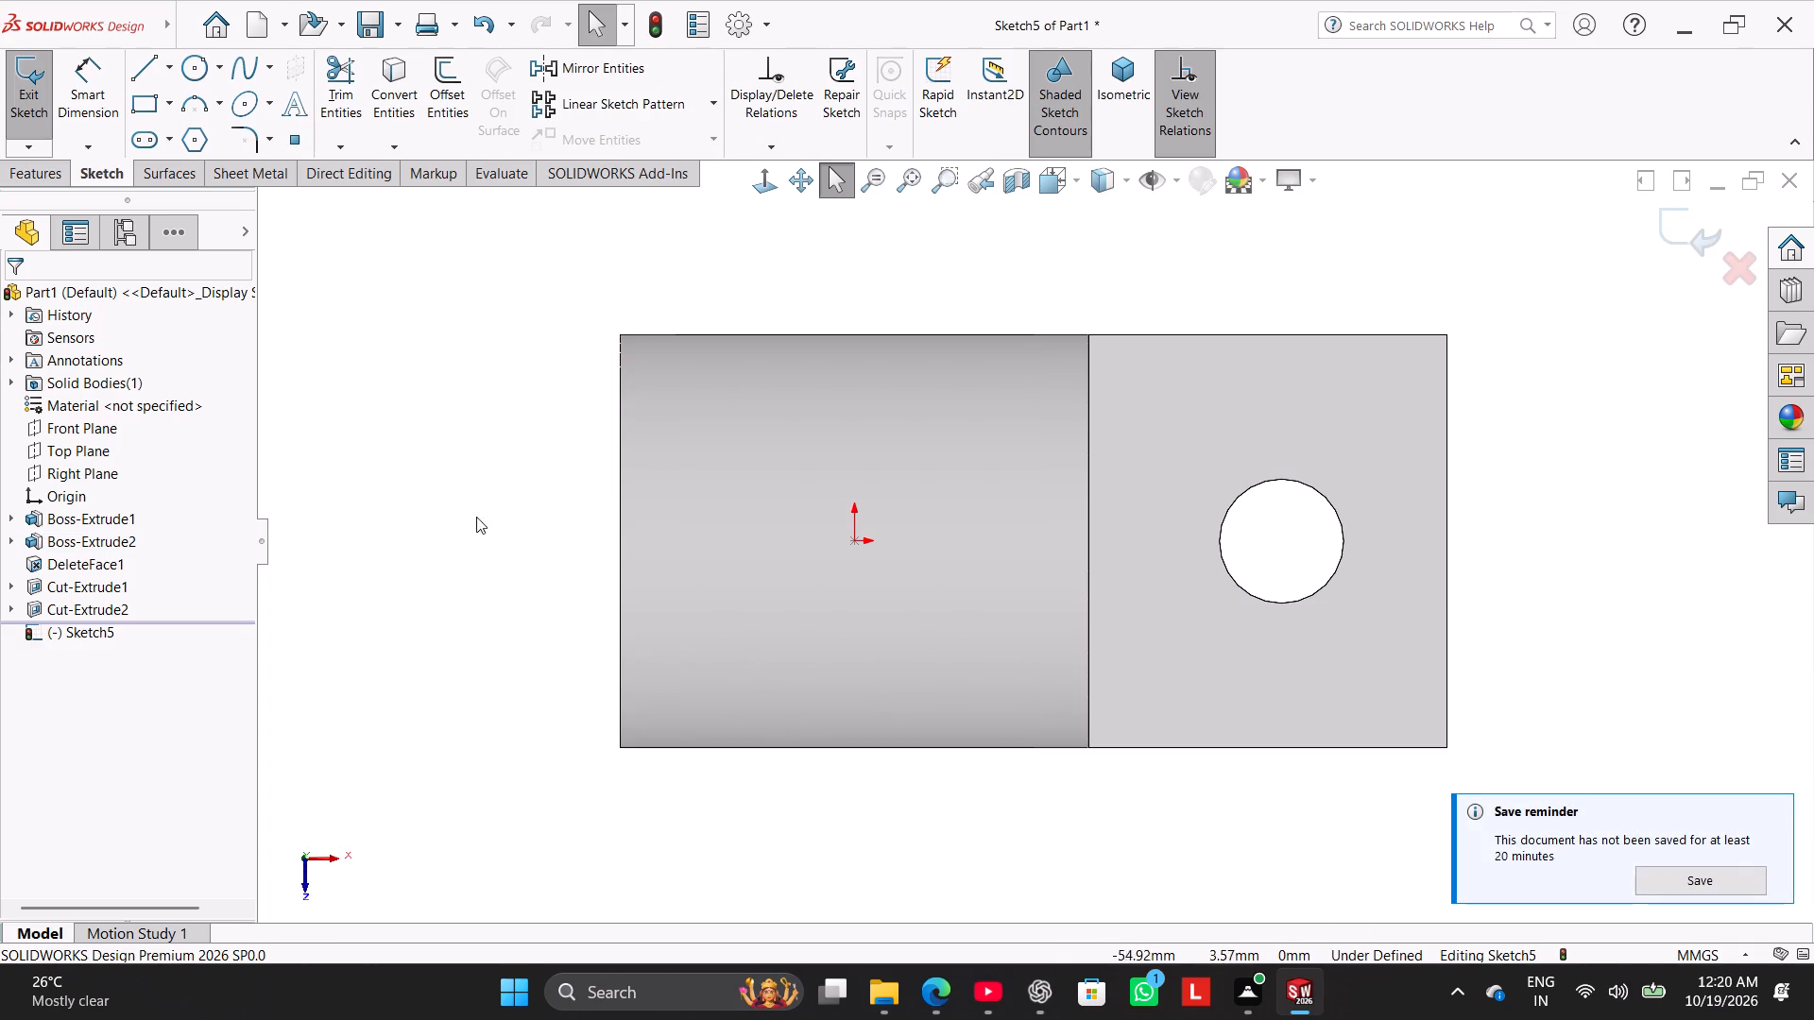
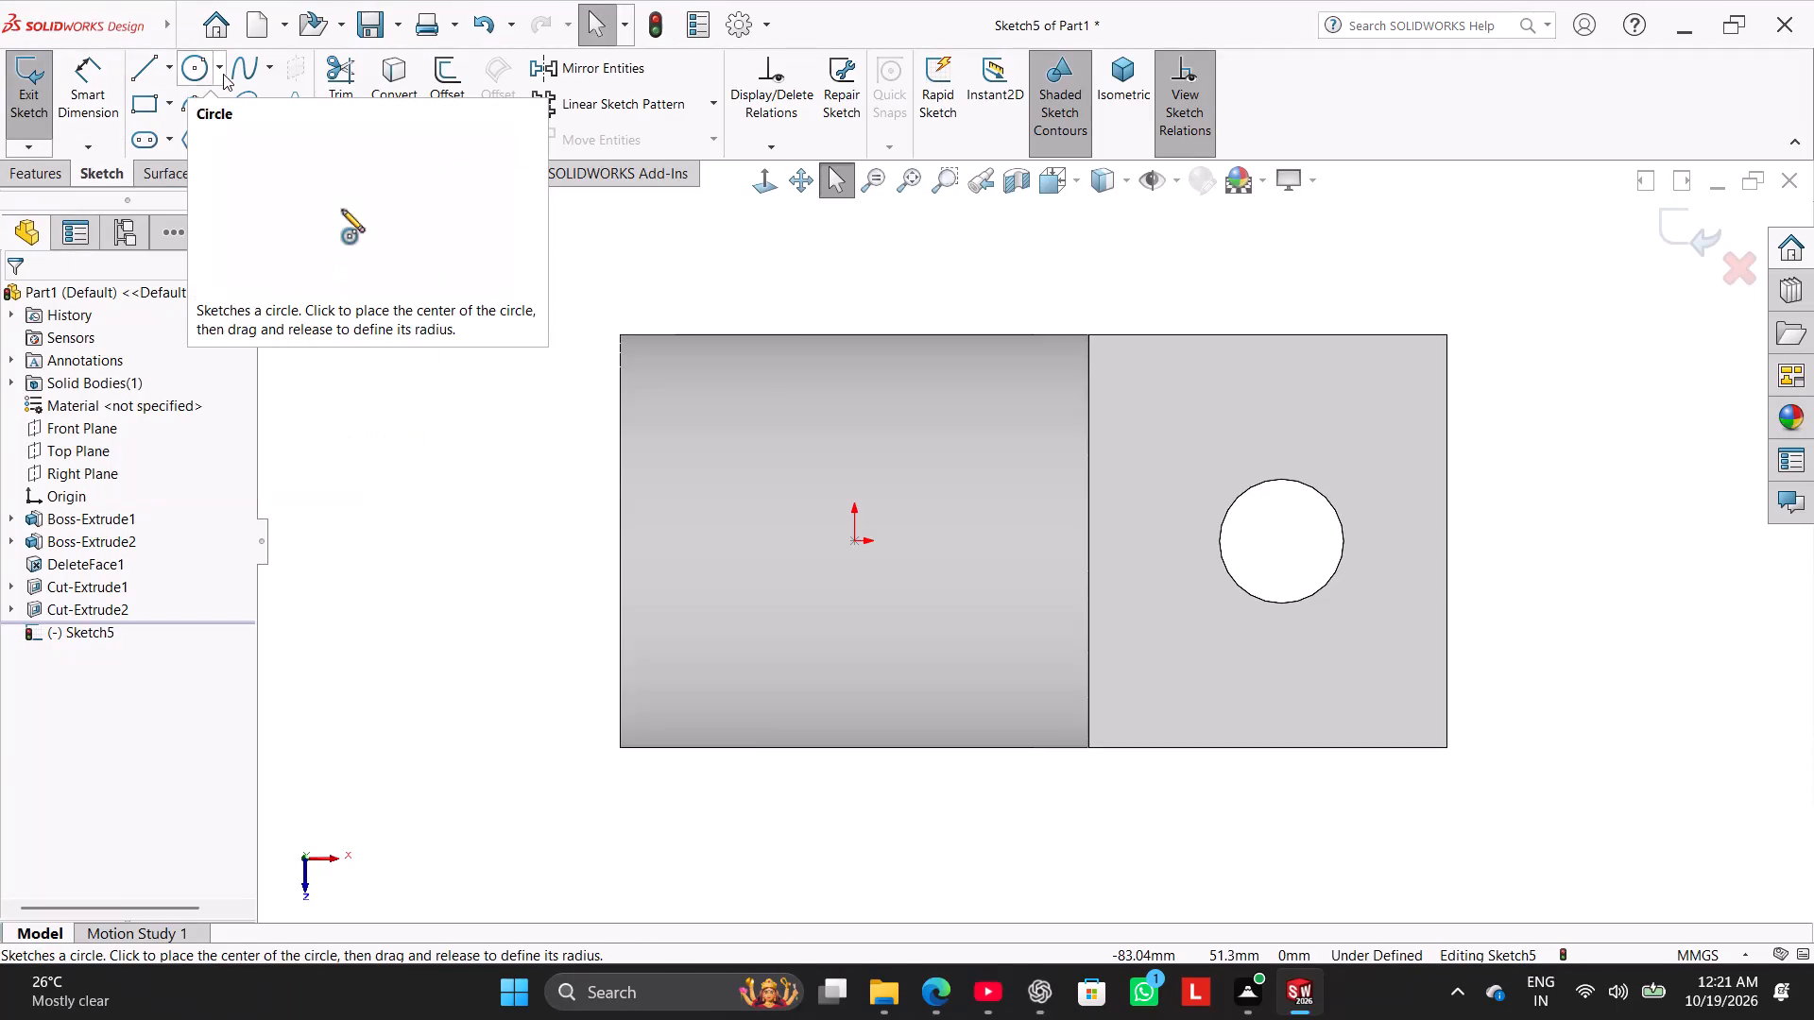
Sketch a corner rectangle about 24 mm wide and 41 mm long, extending outward from the base's long side edge below the cylinder.
{"action": "left_click", "coordinate": [154, 98]}
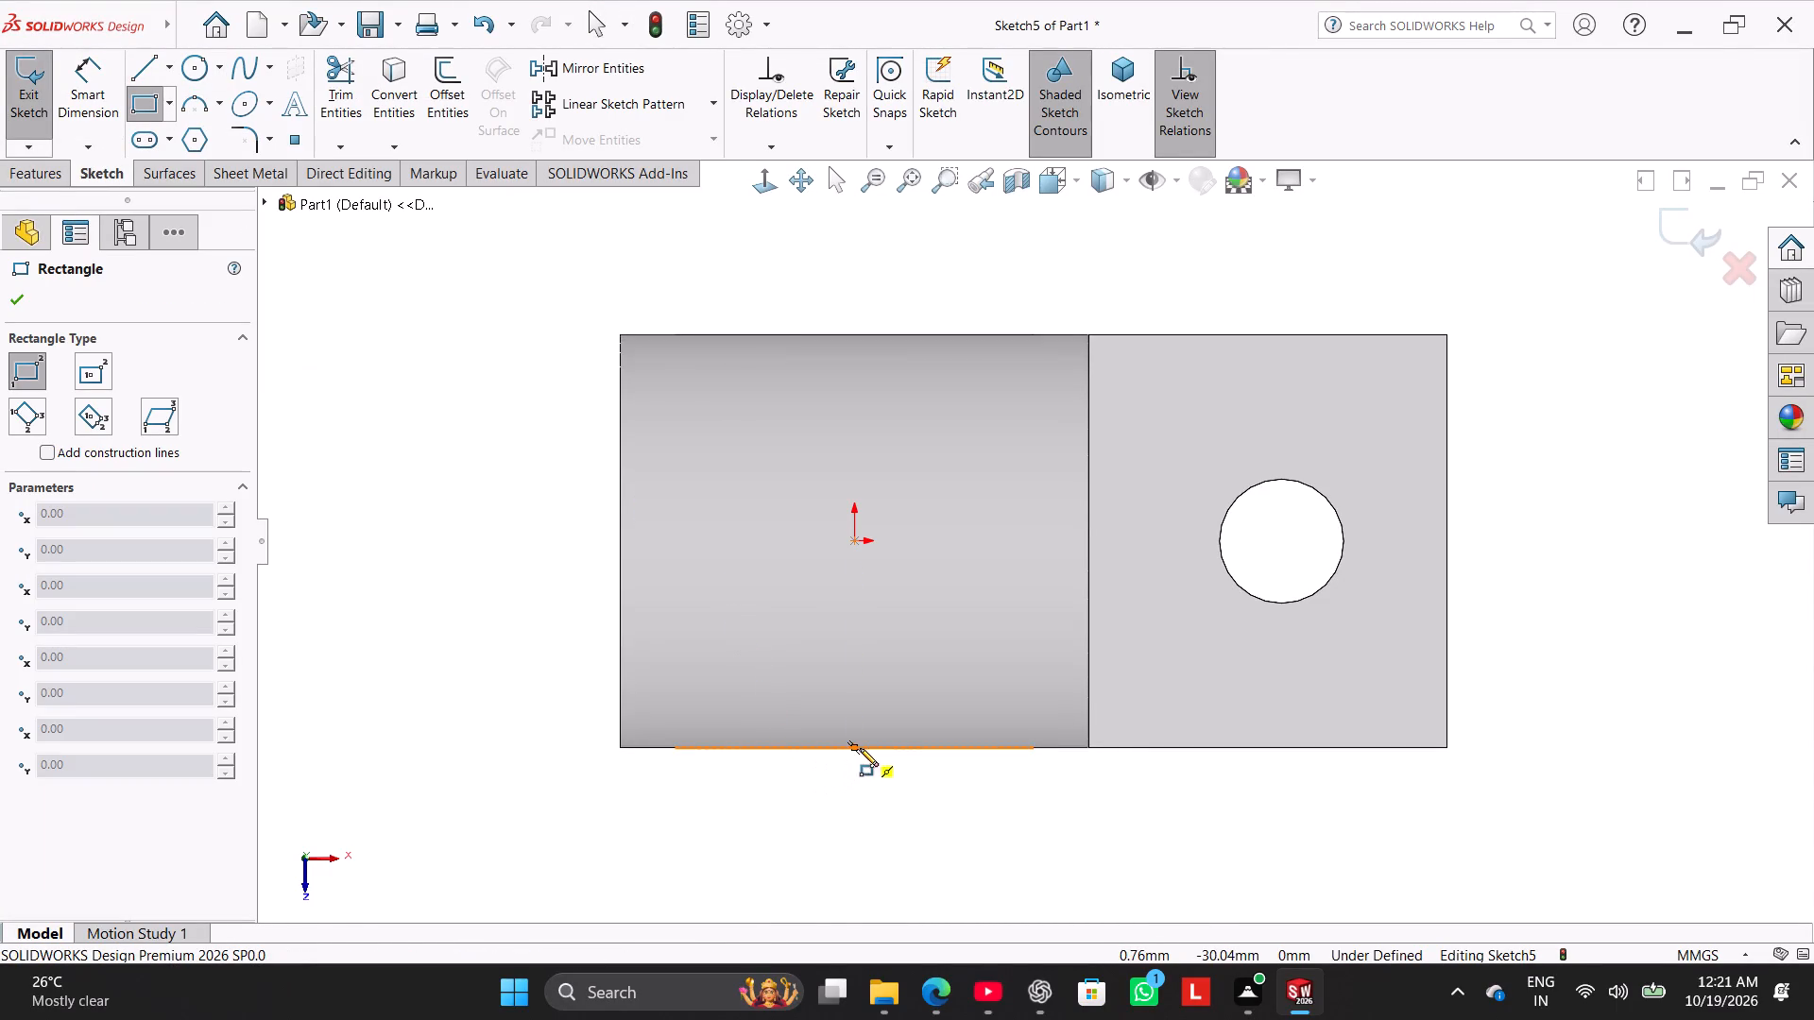
{"action": "left_click", "coordinate": [792, 751]}
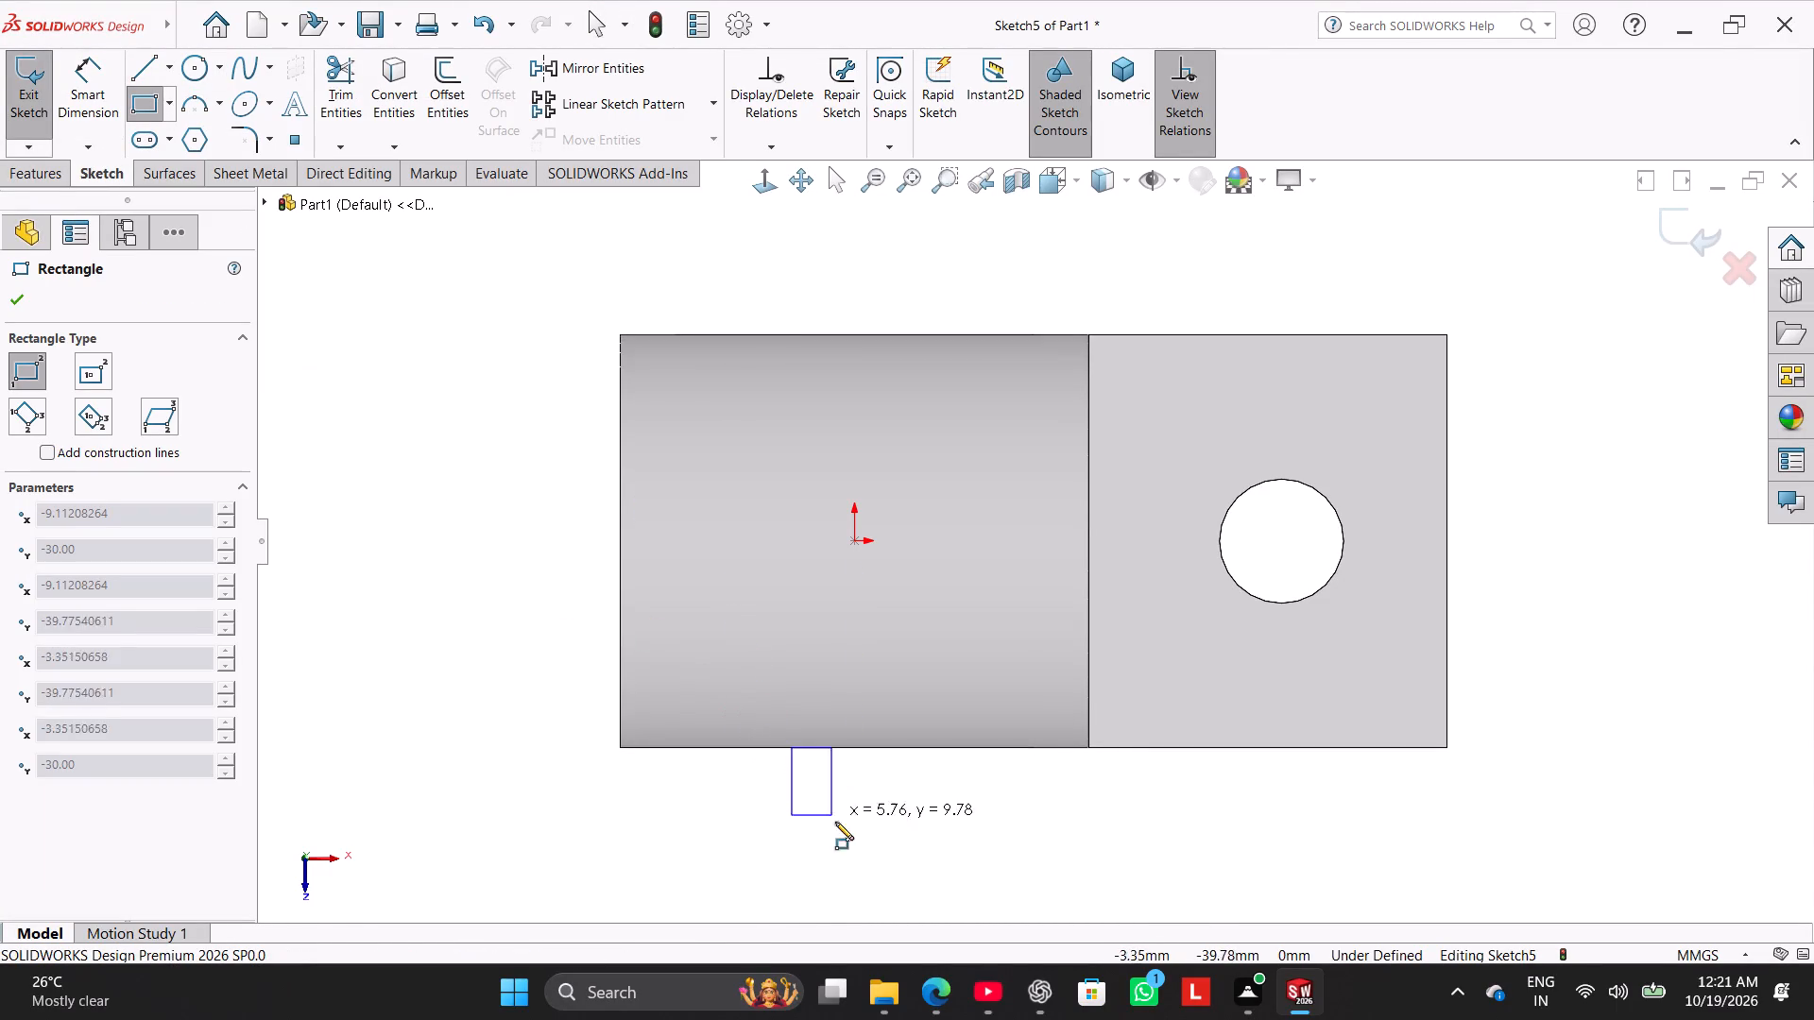
{"action": "scroll", "coordinate": [891, 870], "scroll_direction": "up", "scroll_amount": 2}
{"action": "left_click", "coordinate": [983, 882]}
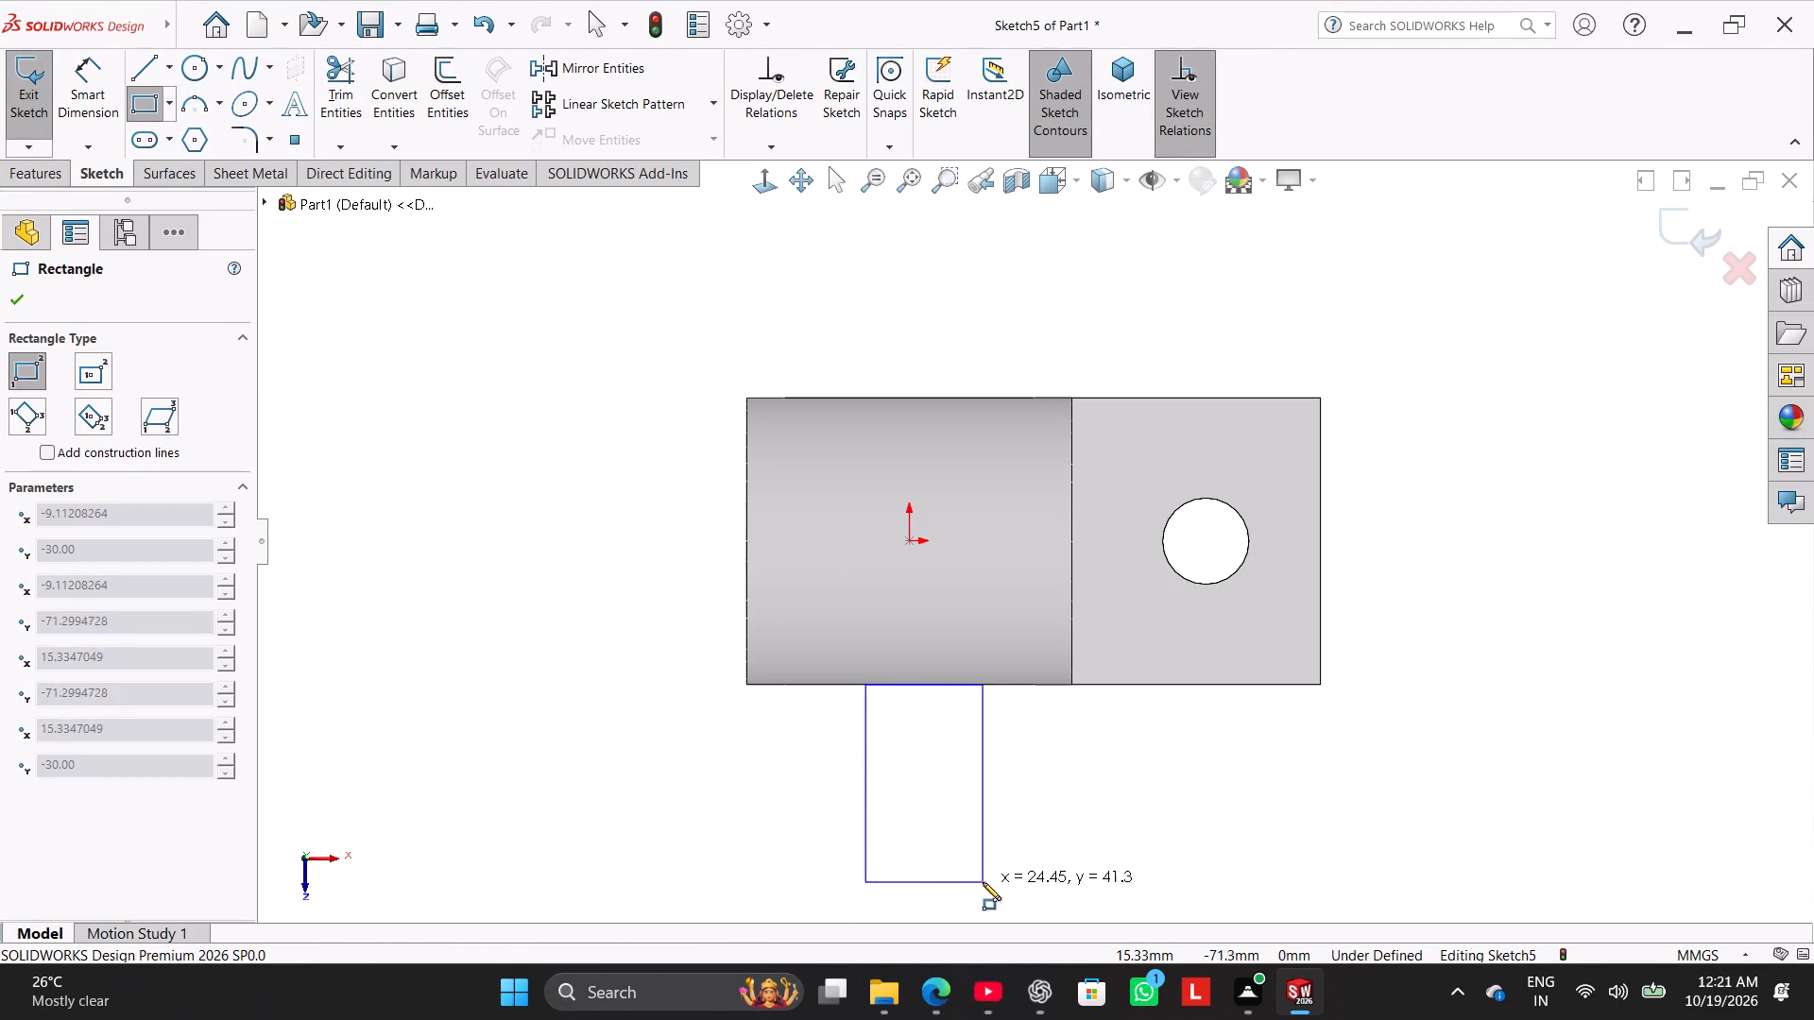
{"action": "right_click", "coordinate": [576, 717]}
{"action": "left_click", "coordinate": [627, 725]}
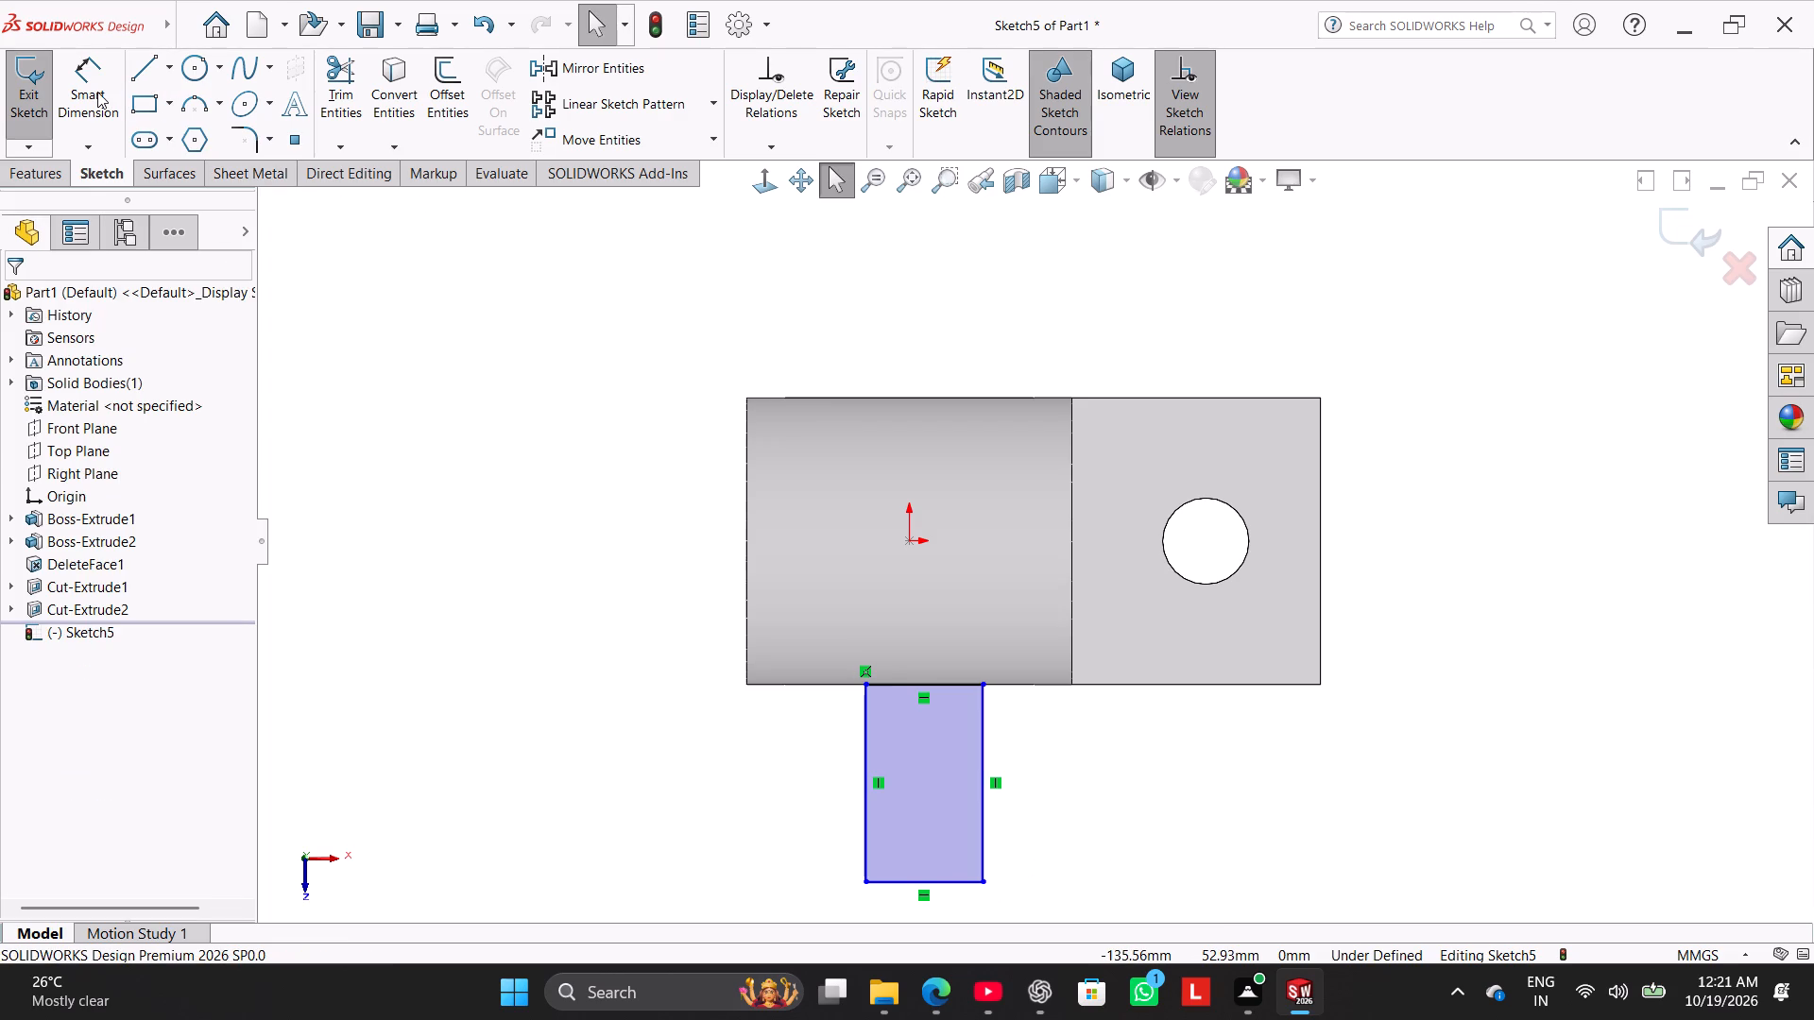
Draw a centerline from the origin to the midpoint of the rectangle's side on the base edge and make it vertical.
{"action": "left_click", "coordinate": [166, 72]}
{"action": "left_click", "coordinate": [191, 126]}
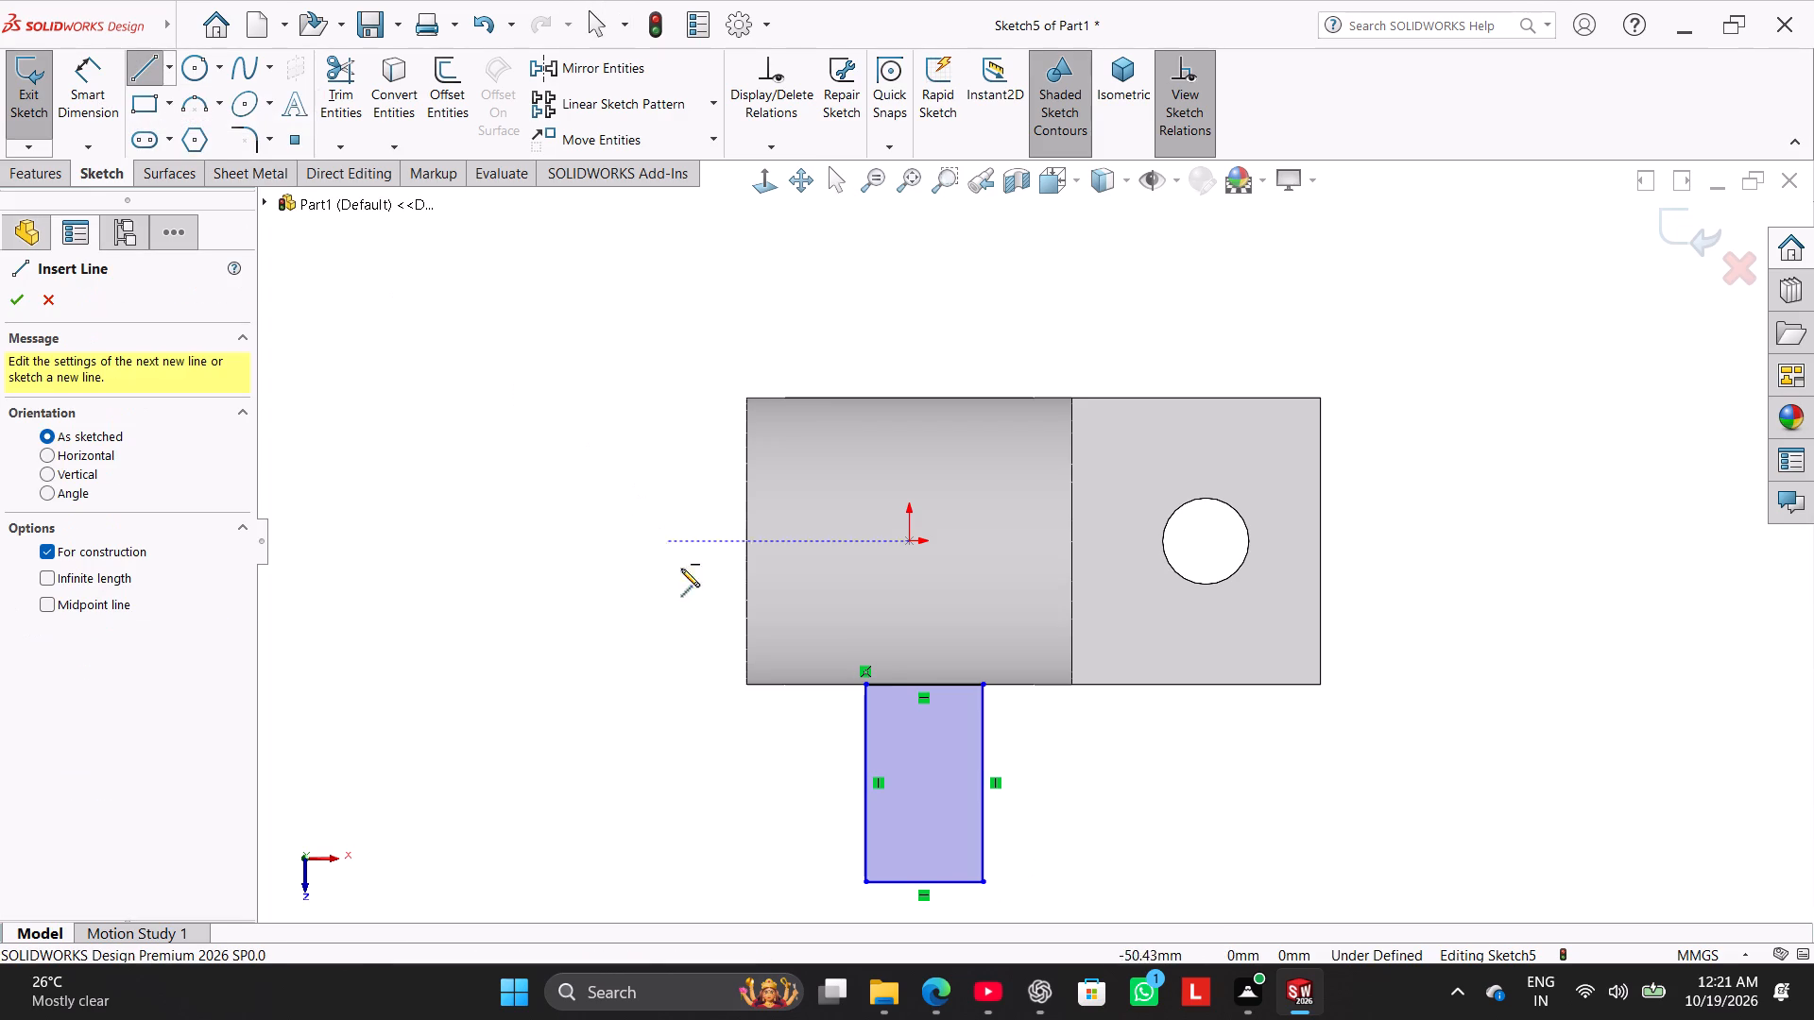
{"action": "left_click", "coordinate": [911, 538]}
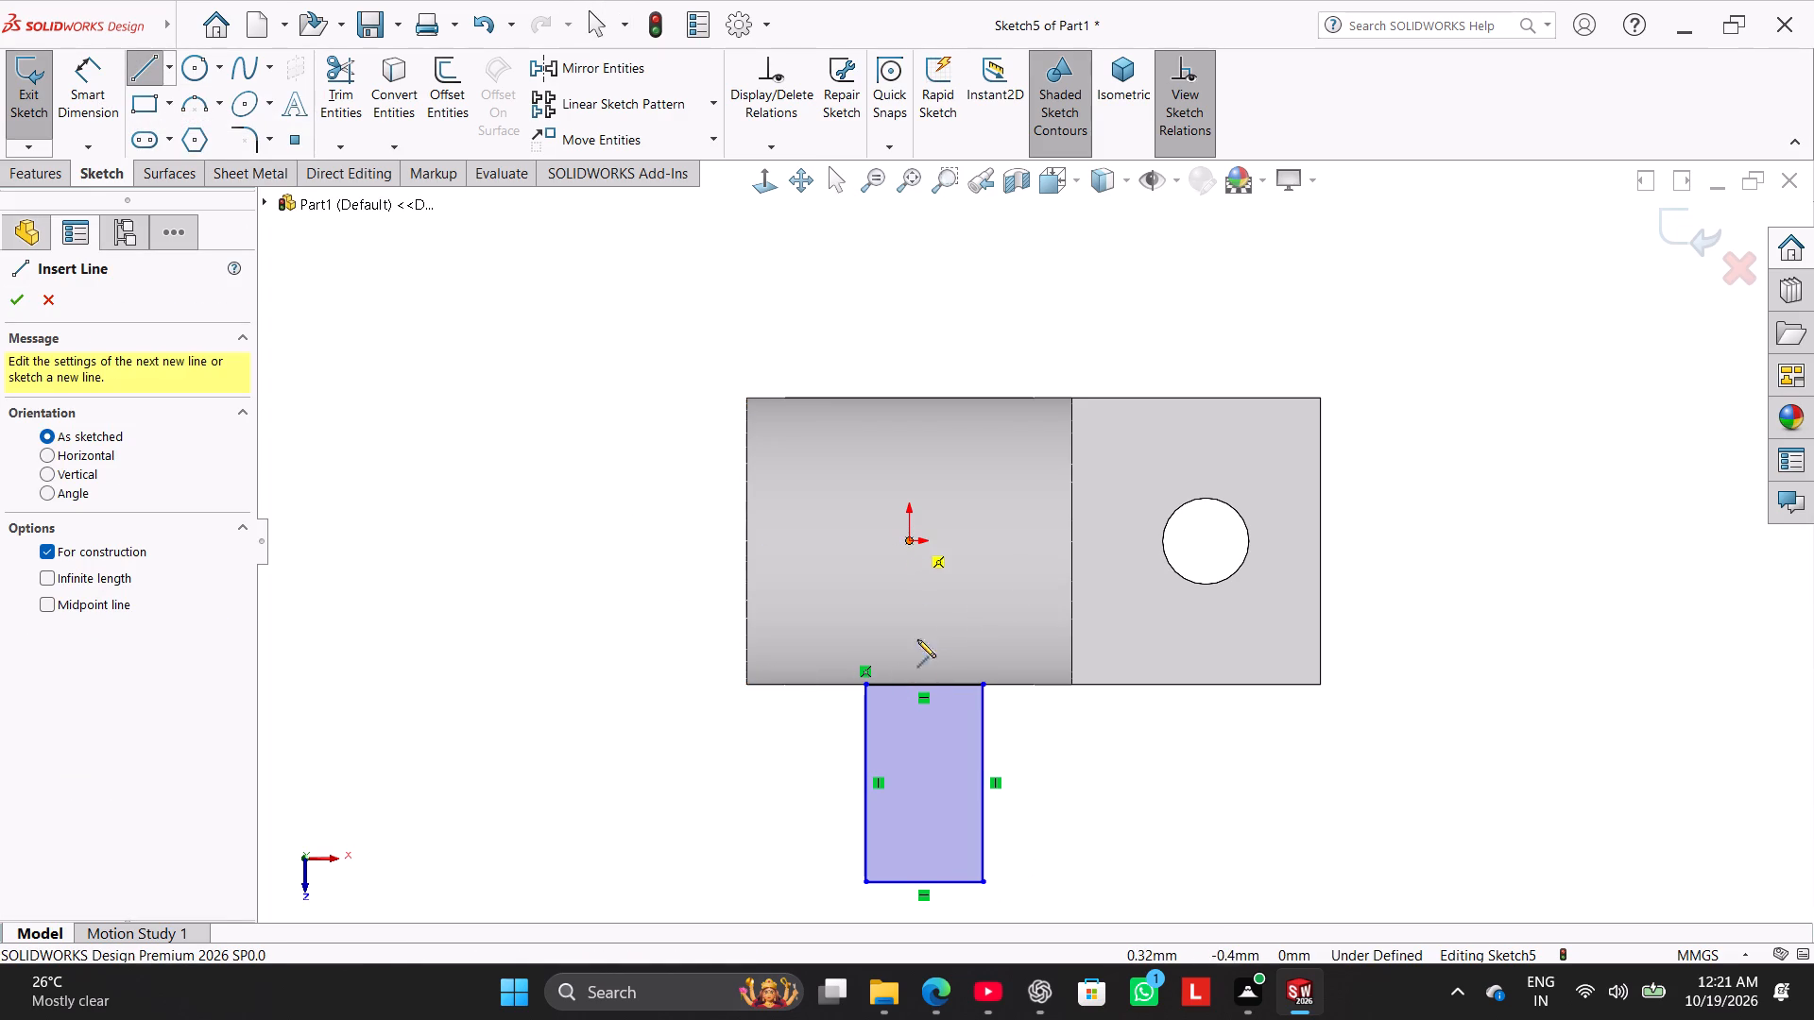
{"action": "left_click", "coordinate": [921, 685]}
{"action": "right_click", "coordinate": [542, 716]}
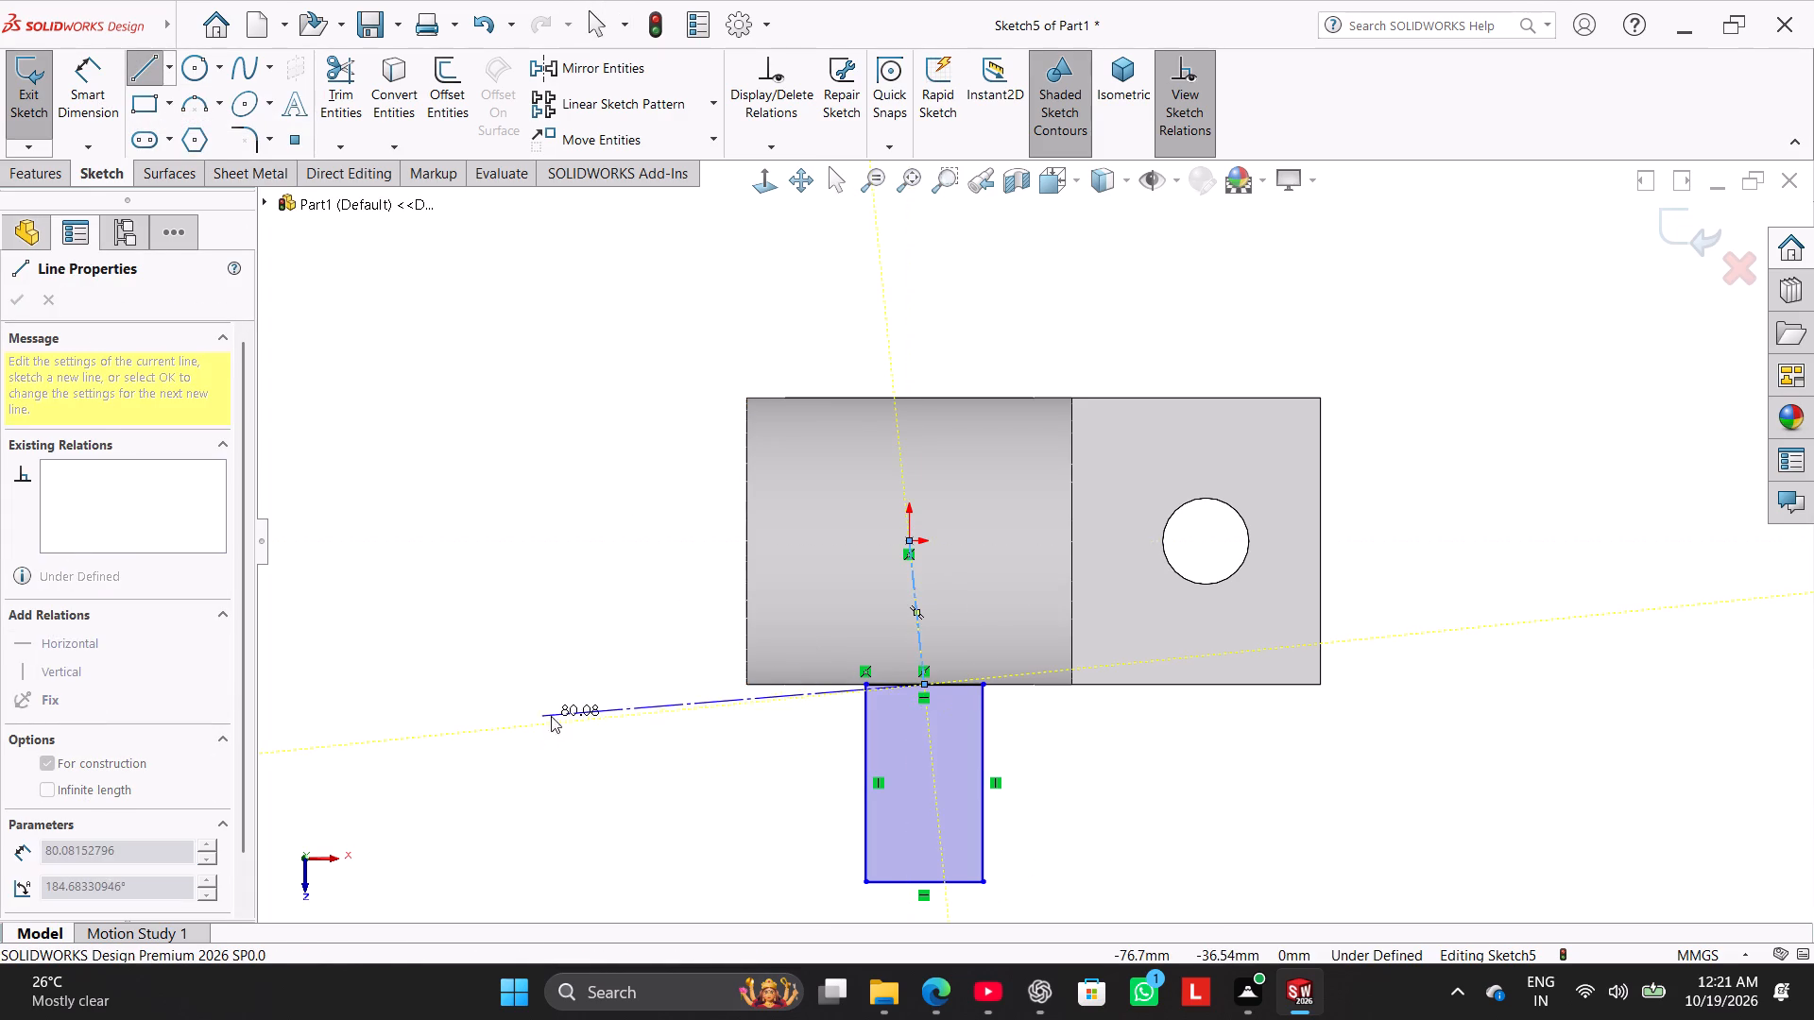
{"action": "left_click", "coordinate": [590, 721]}
{"action": "right_click", "coordinate": [918, 632]}
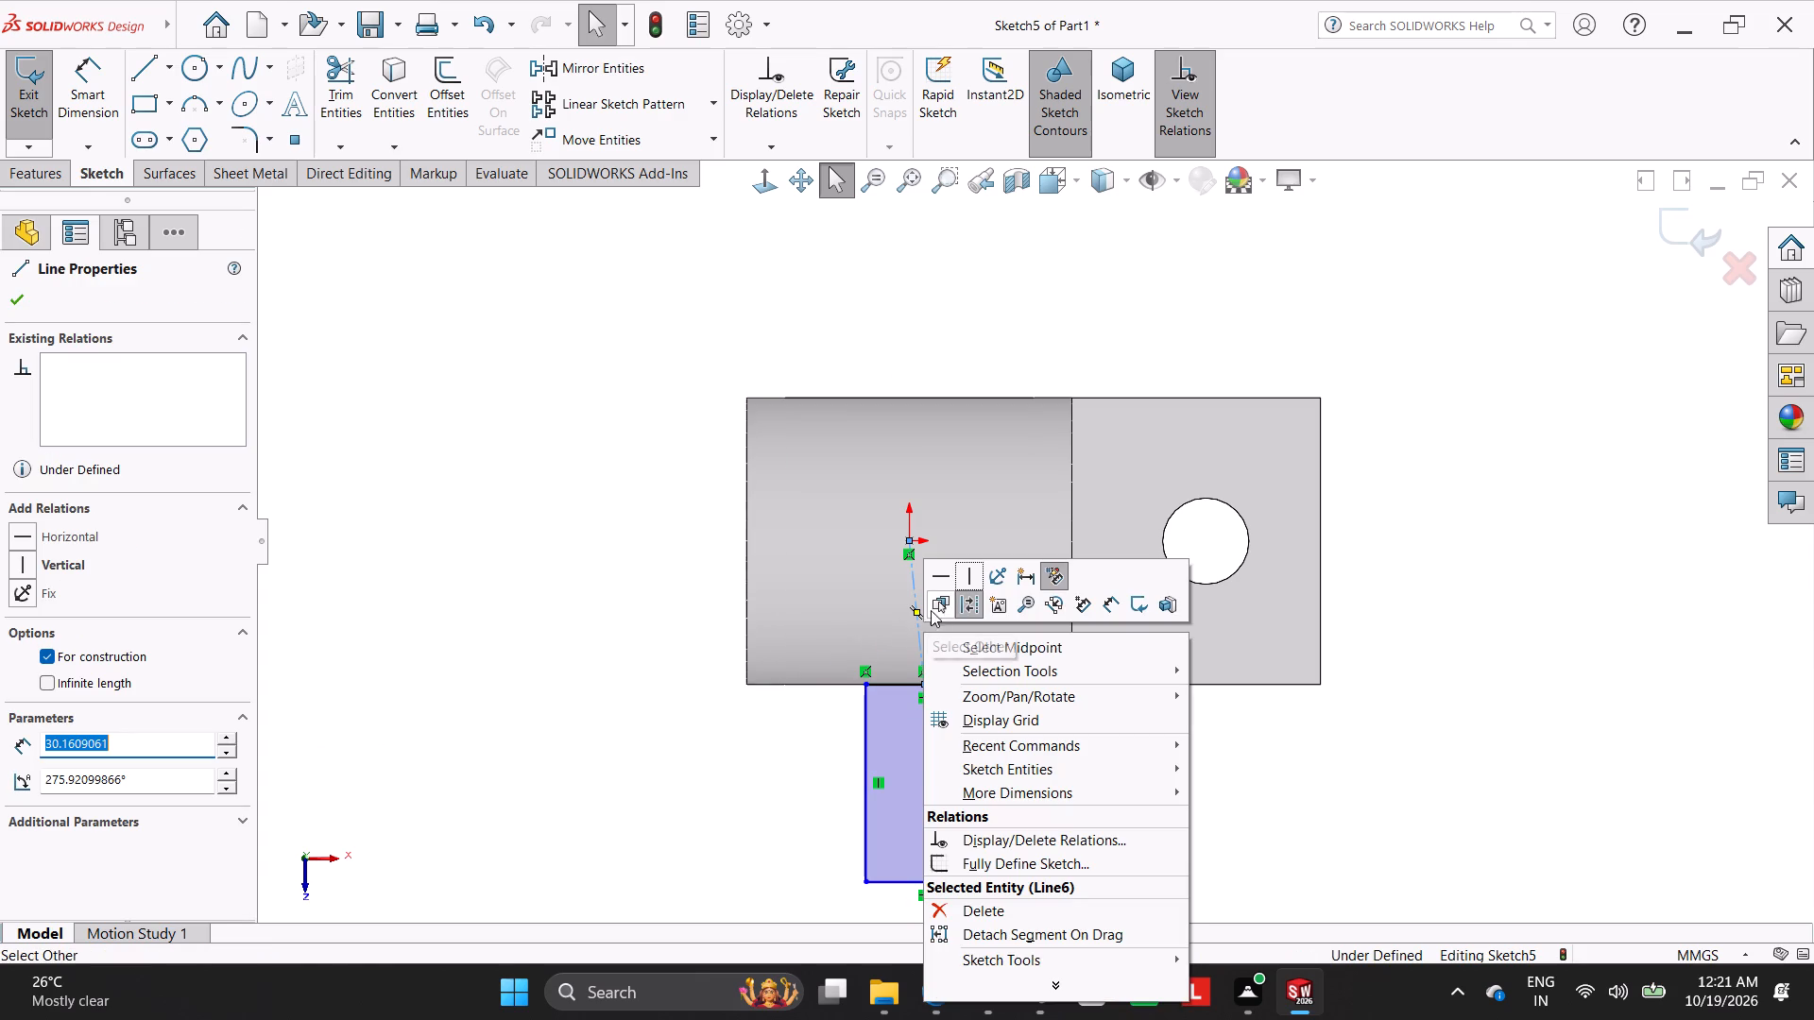
{"action": "left_click", "coordinate": [975, 579]}
Dimension the rectangle's long side to 50+16, giving 66 mm.
{"action": "scroll", "coordinate": [653, 730], "scroll_direction": "up", "scroll_amount": 3}
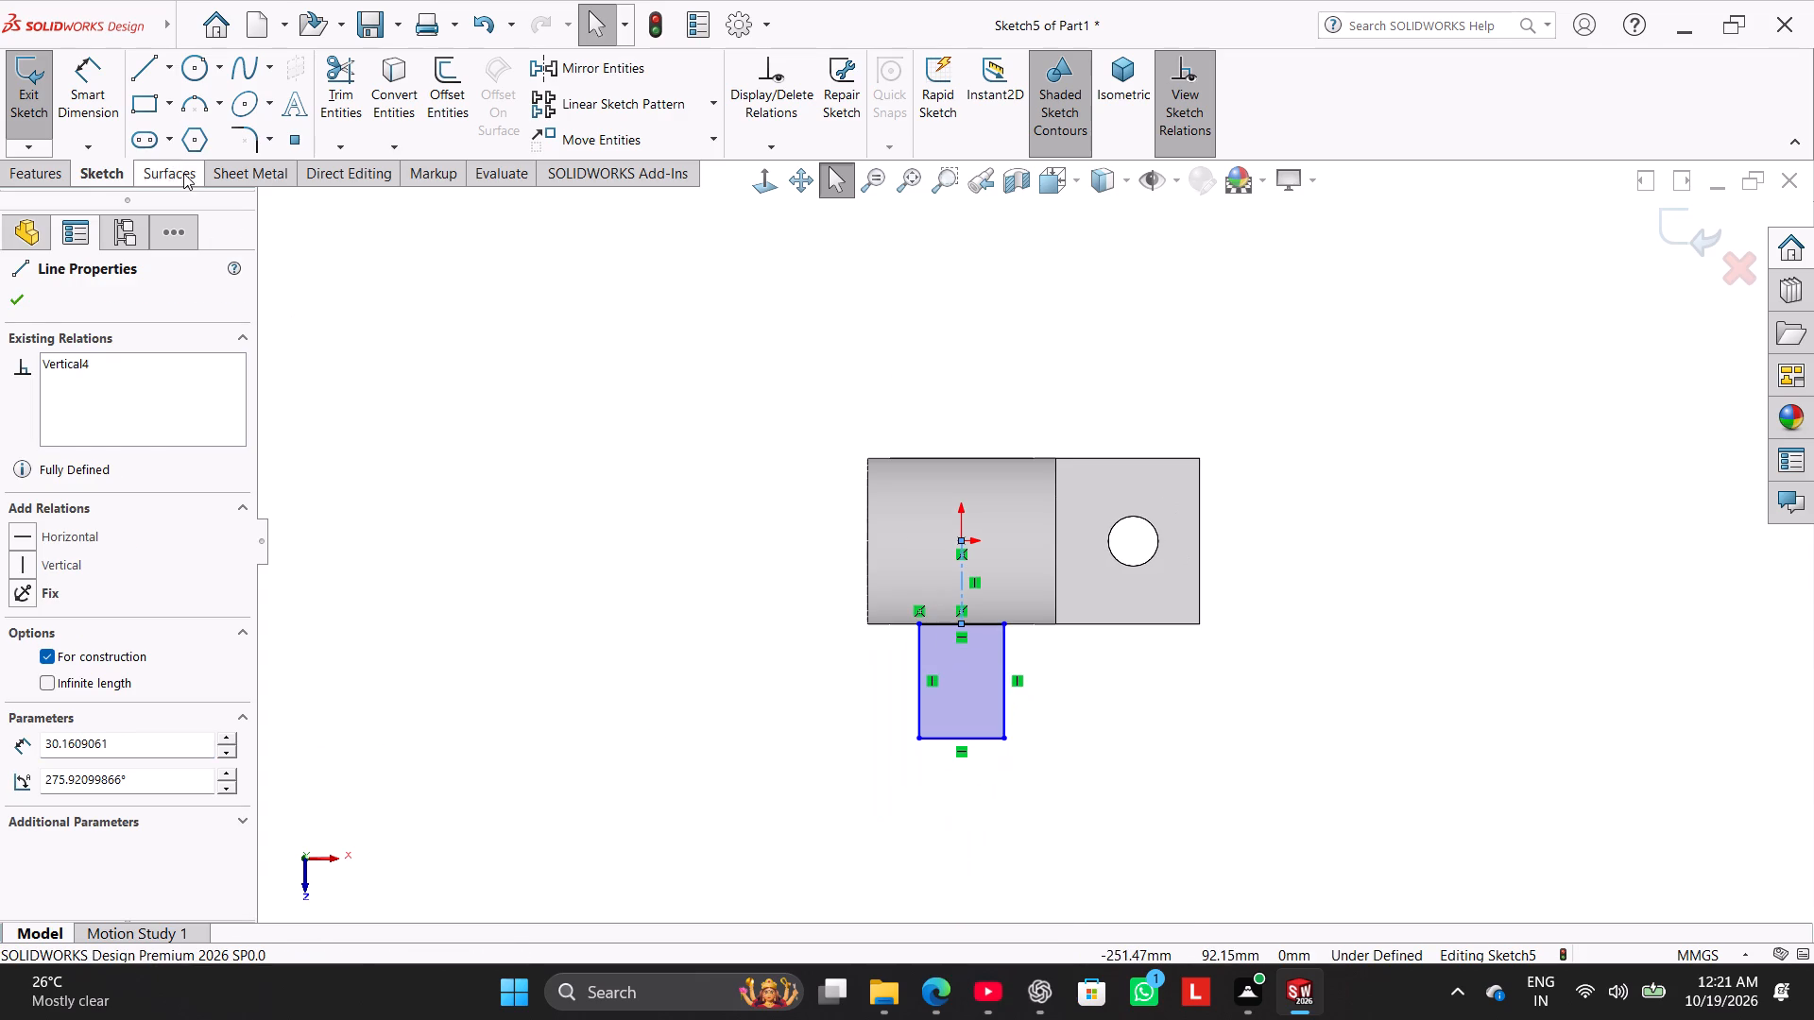
{"action": "left_click_drag", "start_coordinate": [96, 63], "coordinate": [108, 89]}
{"action": "left_click", "coordinate": [1006, 691]}
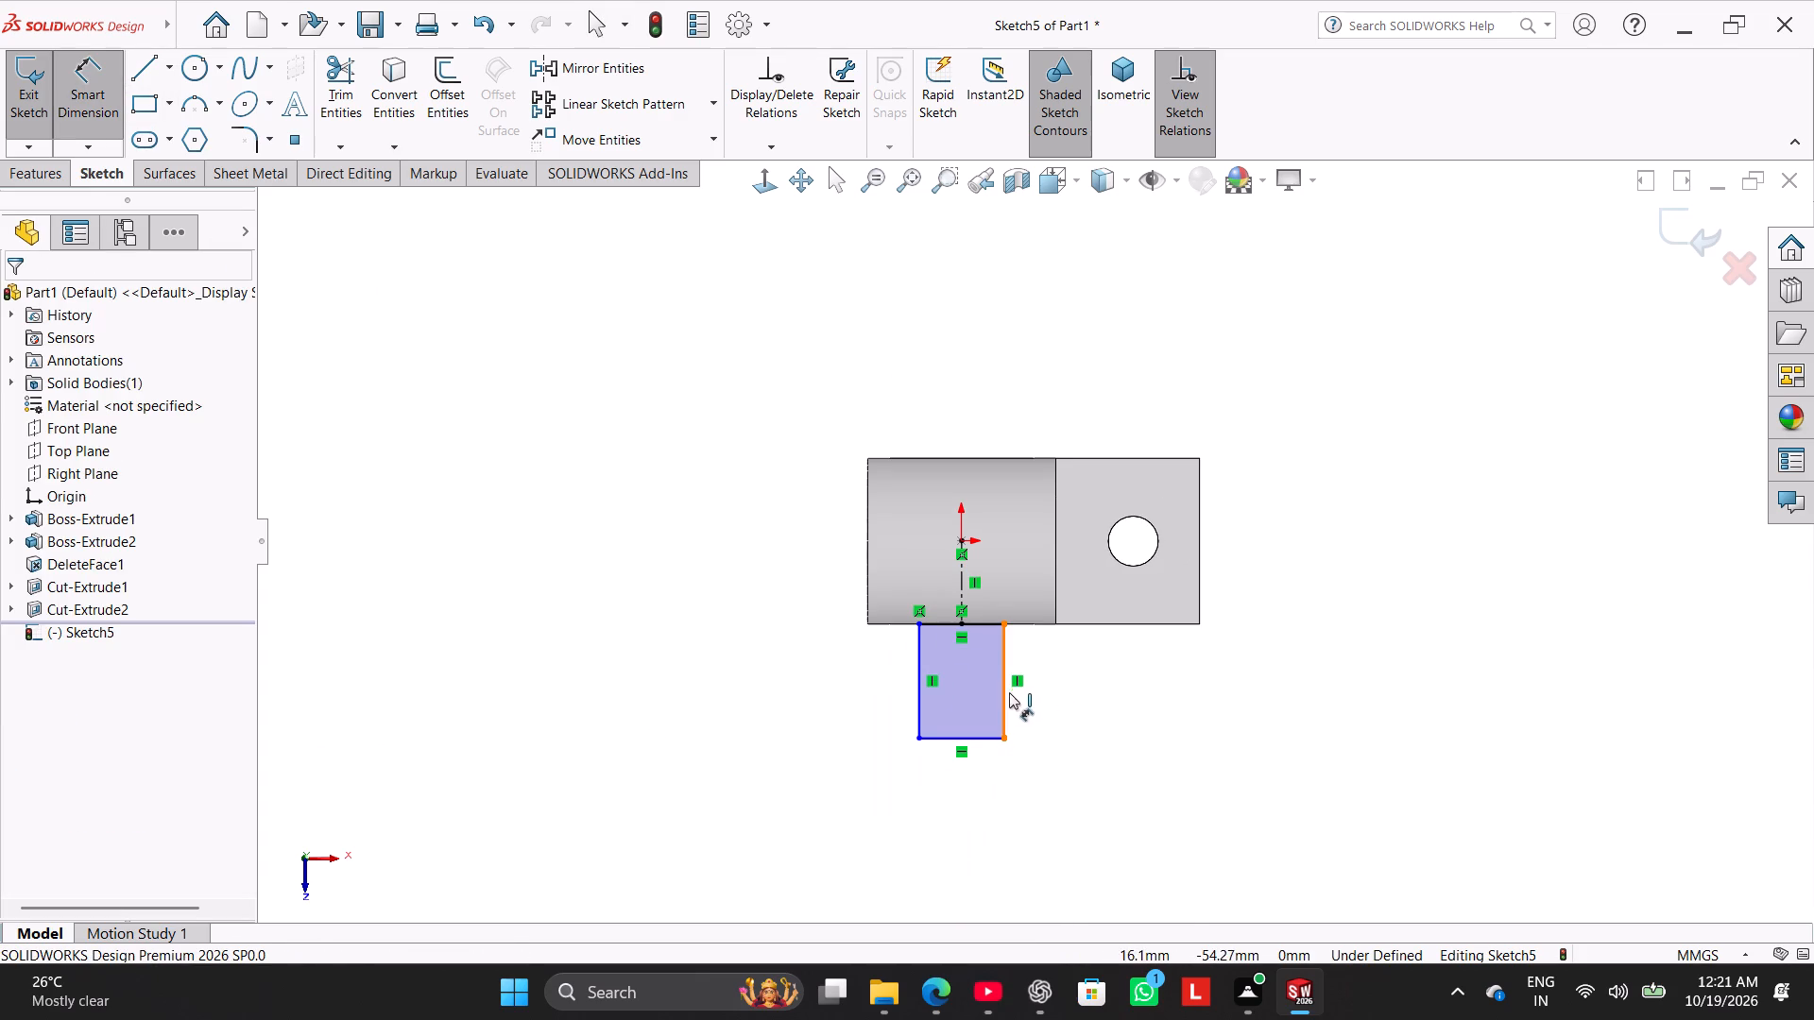
{"action": "left_click", "coordinate": [1042, 701]}
{"action": "type", "text": "50+16"}
{"action": "key", "text": "Return"}
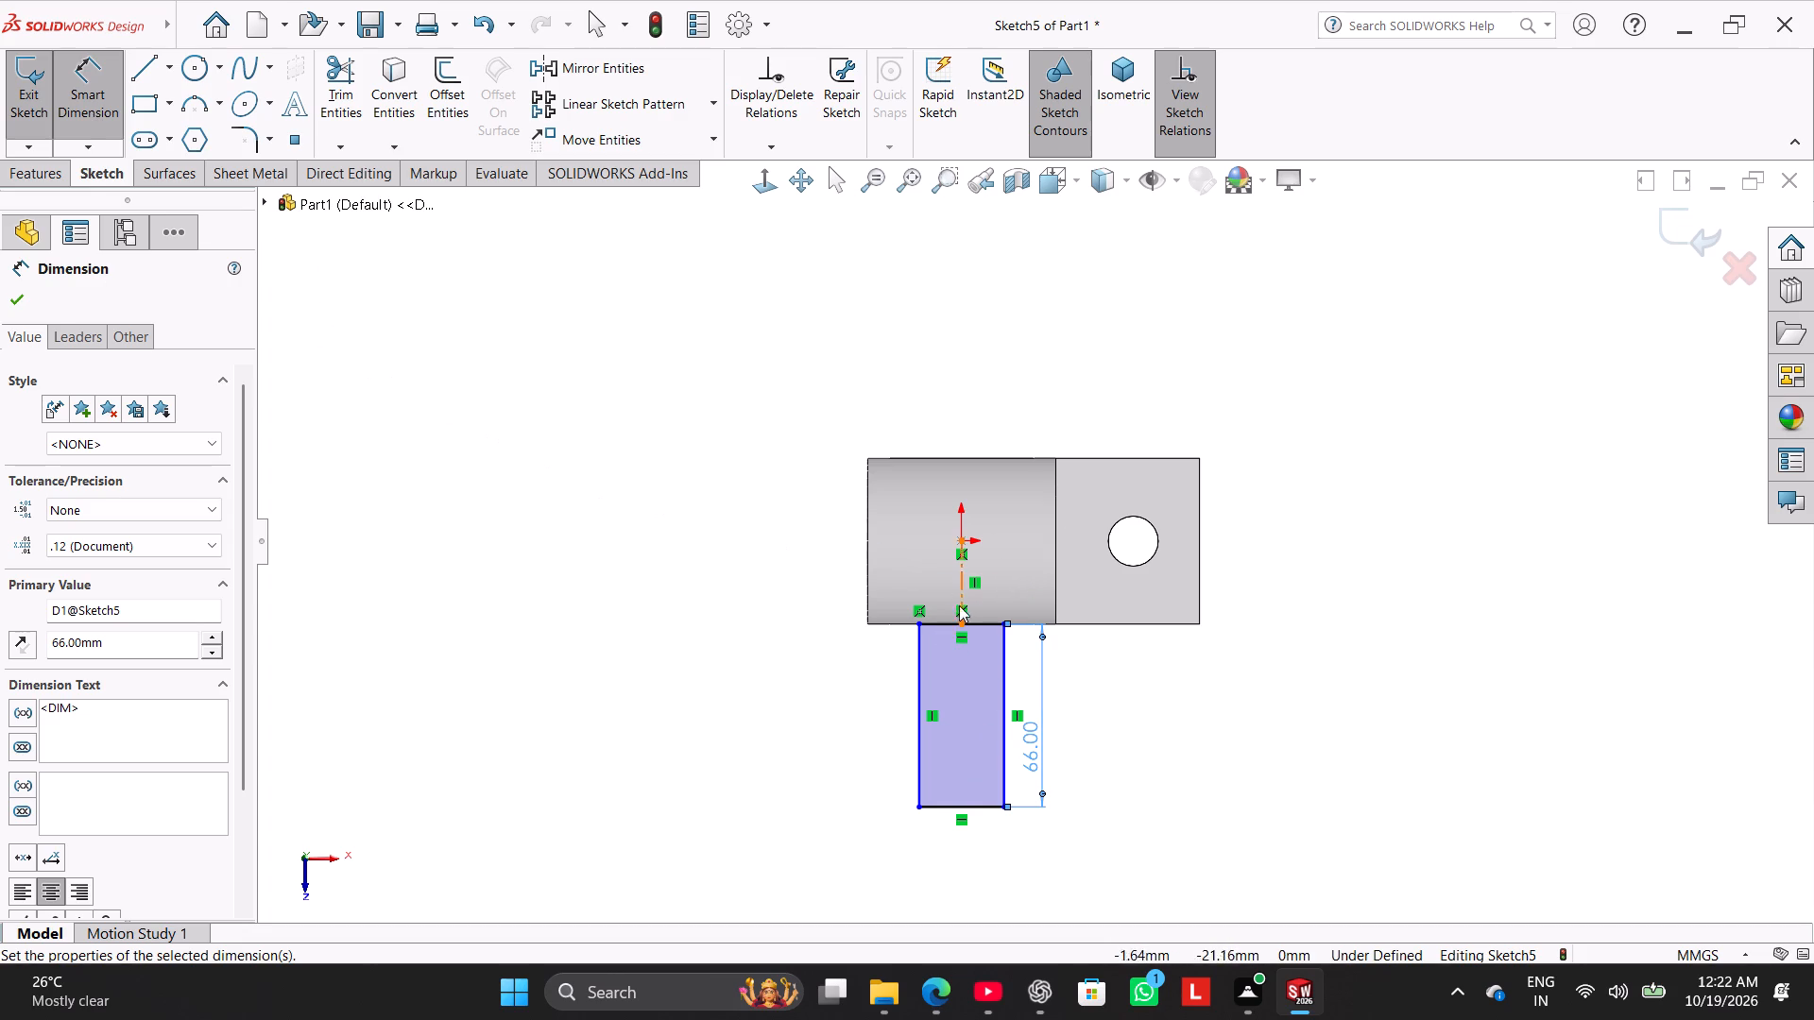
Dimension the rectangle's outer short side to 32 mm.
{"action": "left_click_drag", "start_coordinate": [973, 806], "coordinate": [977, 826]}
{"action": "left_click", "coordinate": [971, 873]}
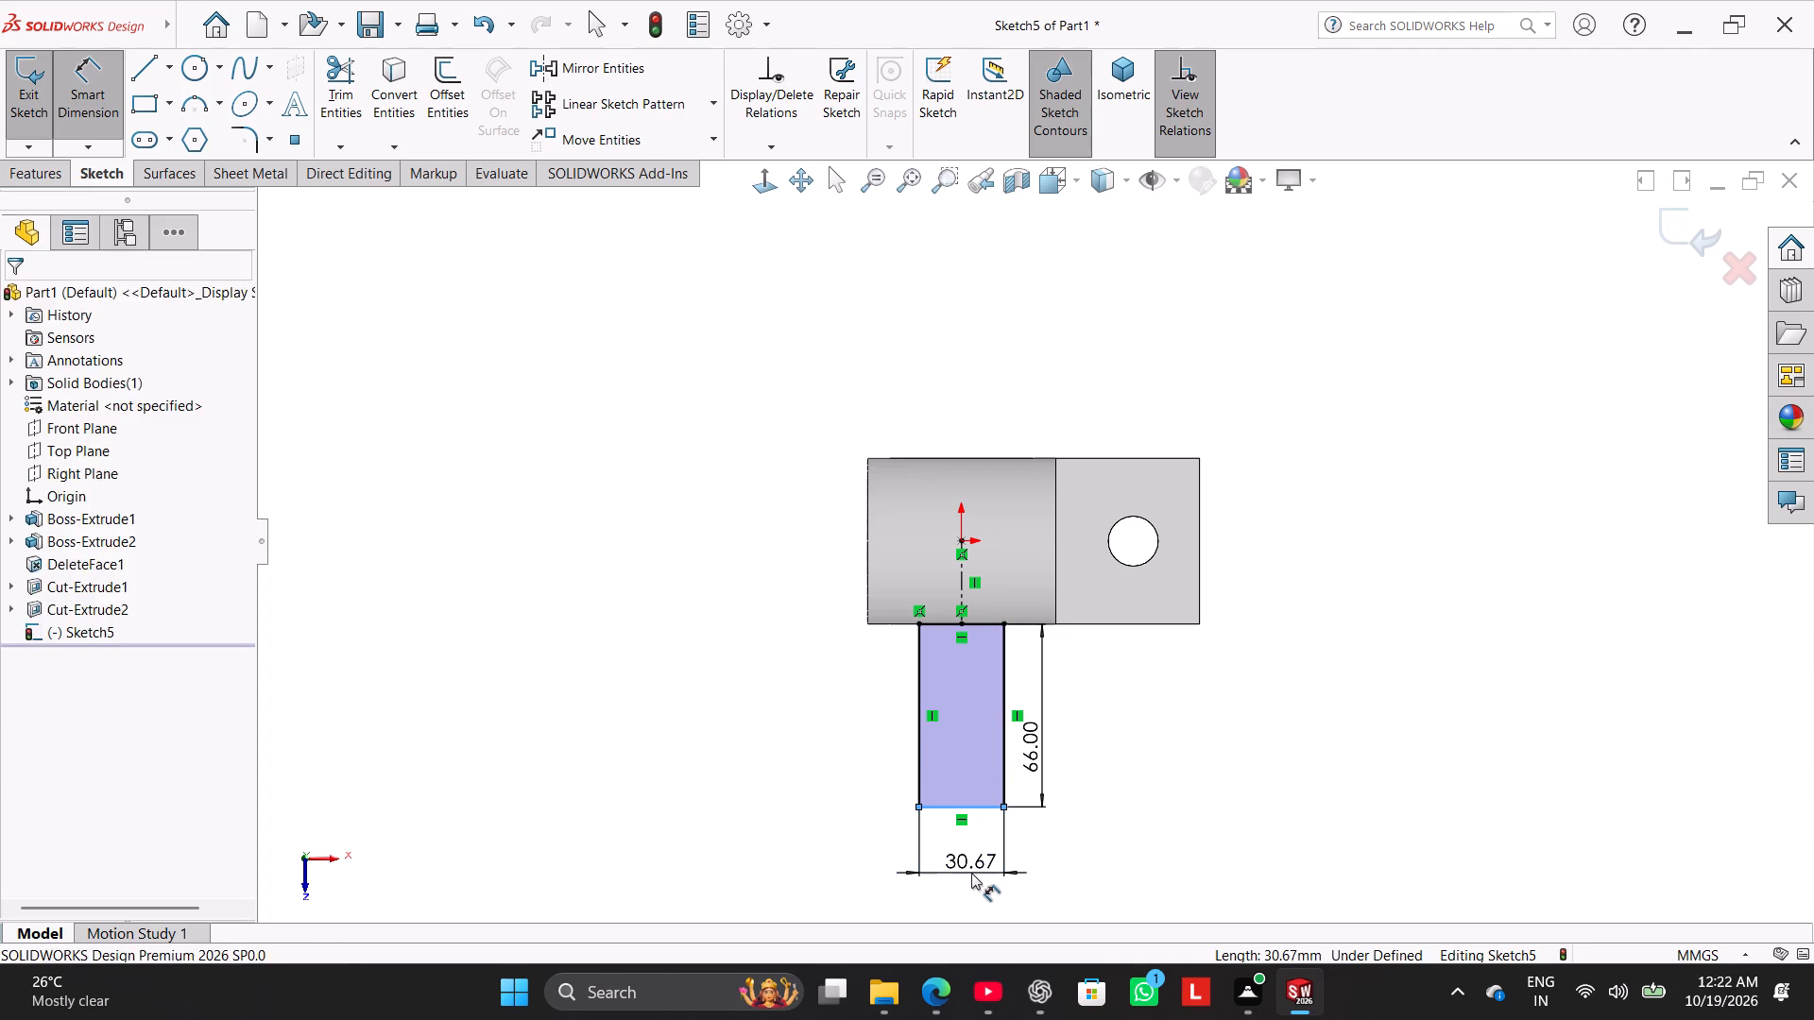
{"action": "type", "text": "32"}
{"action": "key", "text": "Return"}
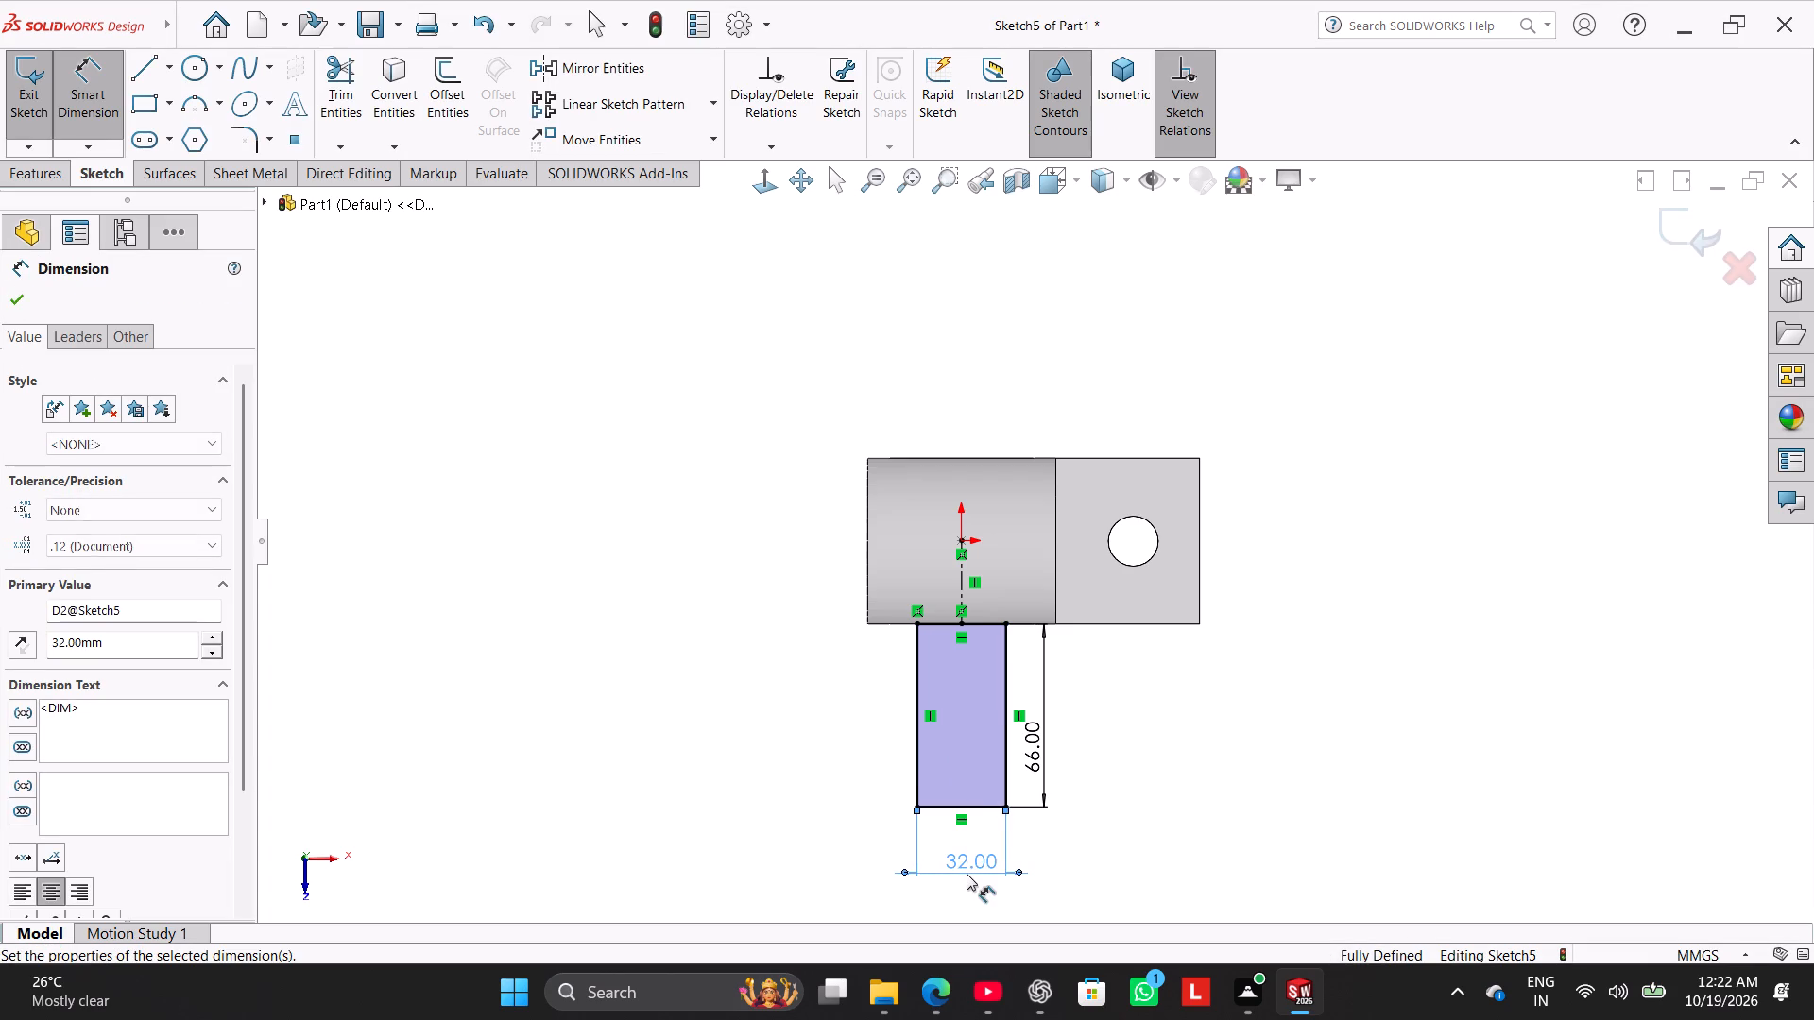
{"action": "right_click", "coordinate": [685, 510]}
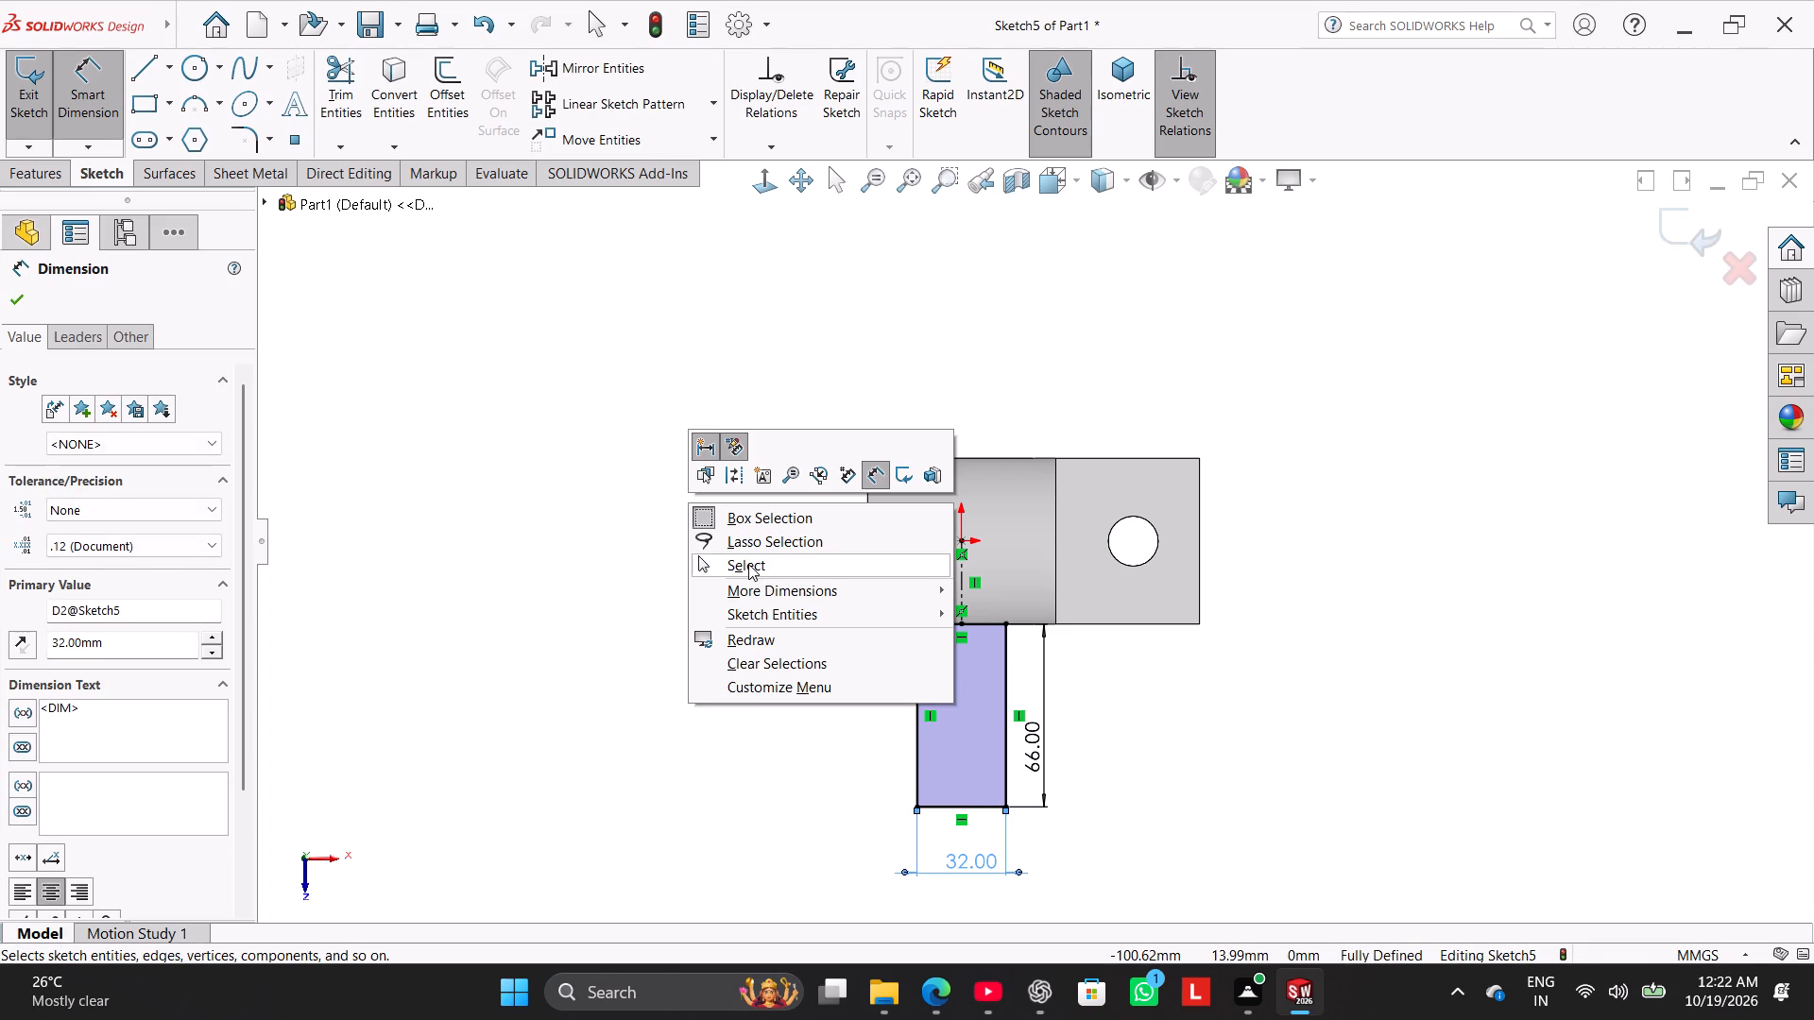
{"action": "left_click", "coordinate": [748, 564]}
Extrude the rectangle as a merged boss with a Blind depth of 12 mm in the reversed, downward direction.
{"action": "left_click", "coordinate": [47, 173]}
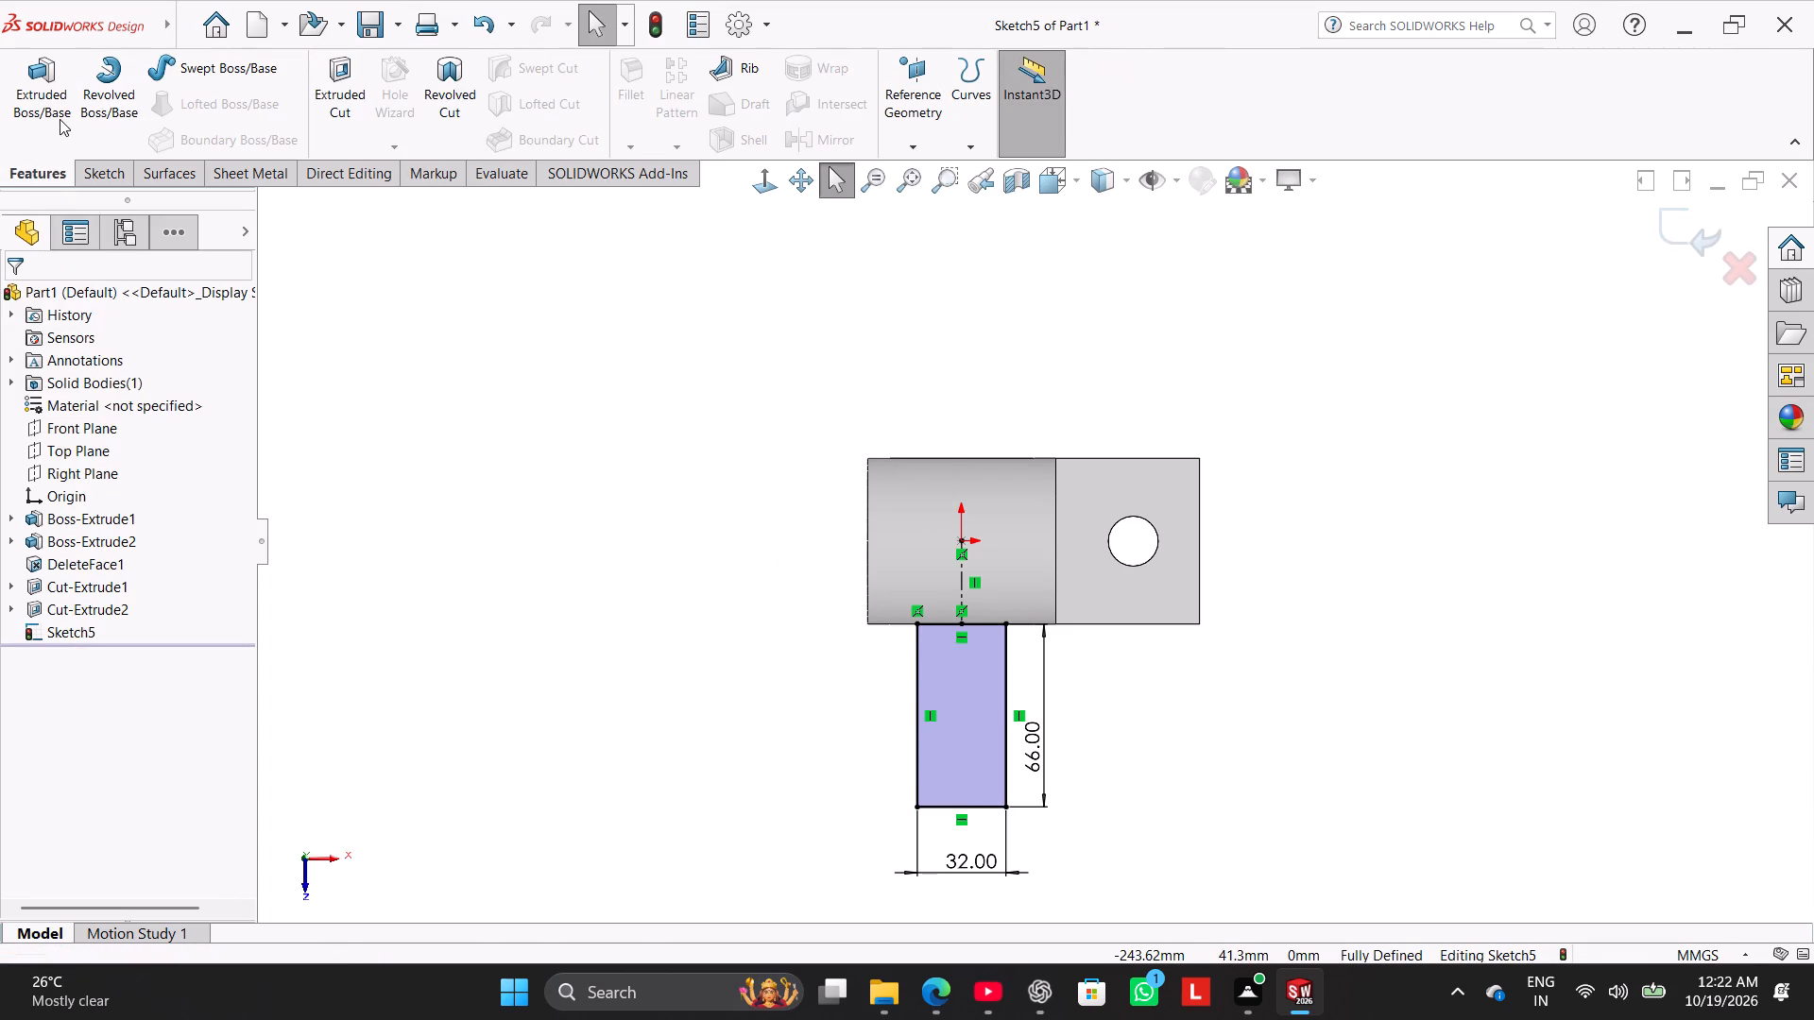
{"action": "left_click", "coordinate": [53, 108]}
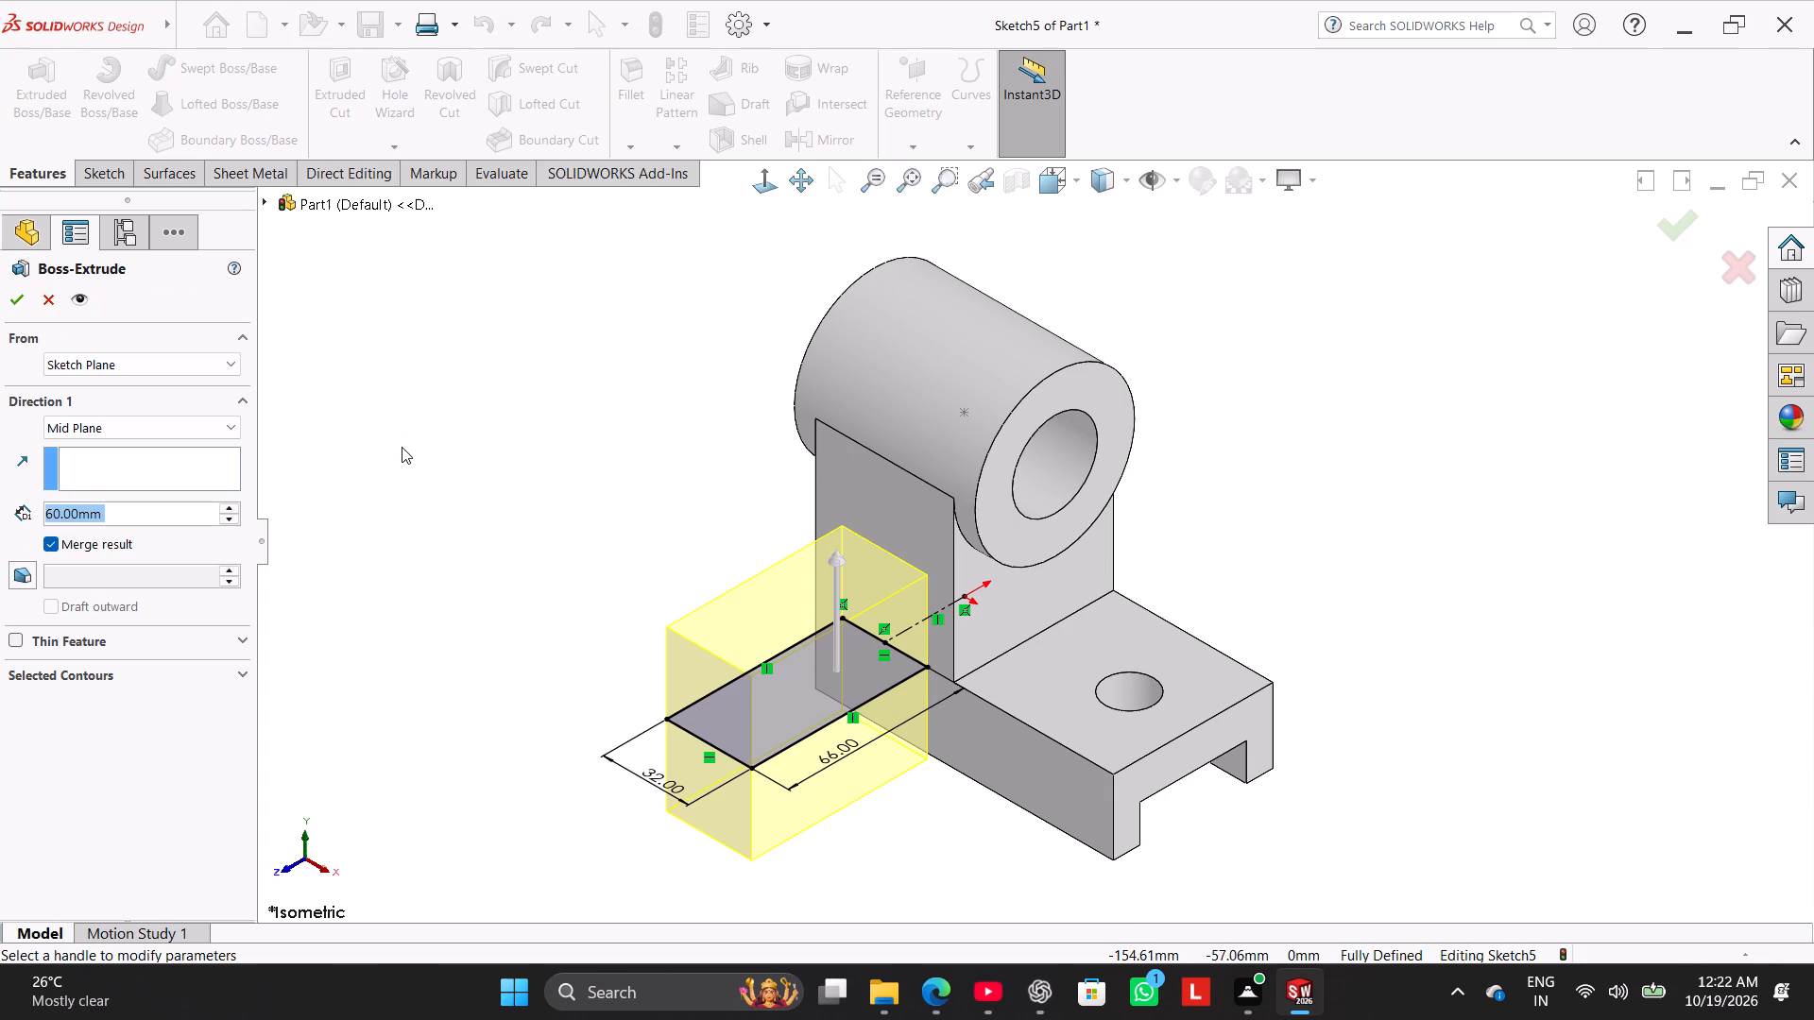
{"action": "left_click", "coordinate": [96, 418]}
{"action": "left_click", "coordinate": [99, 451]}
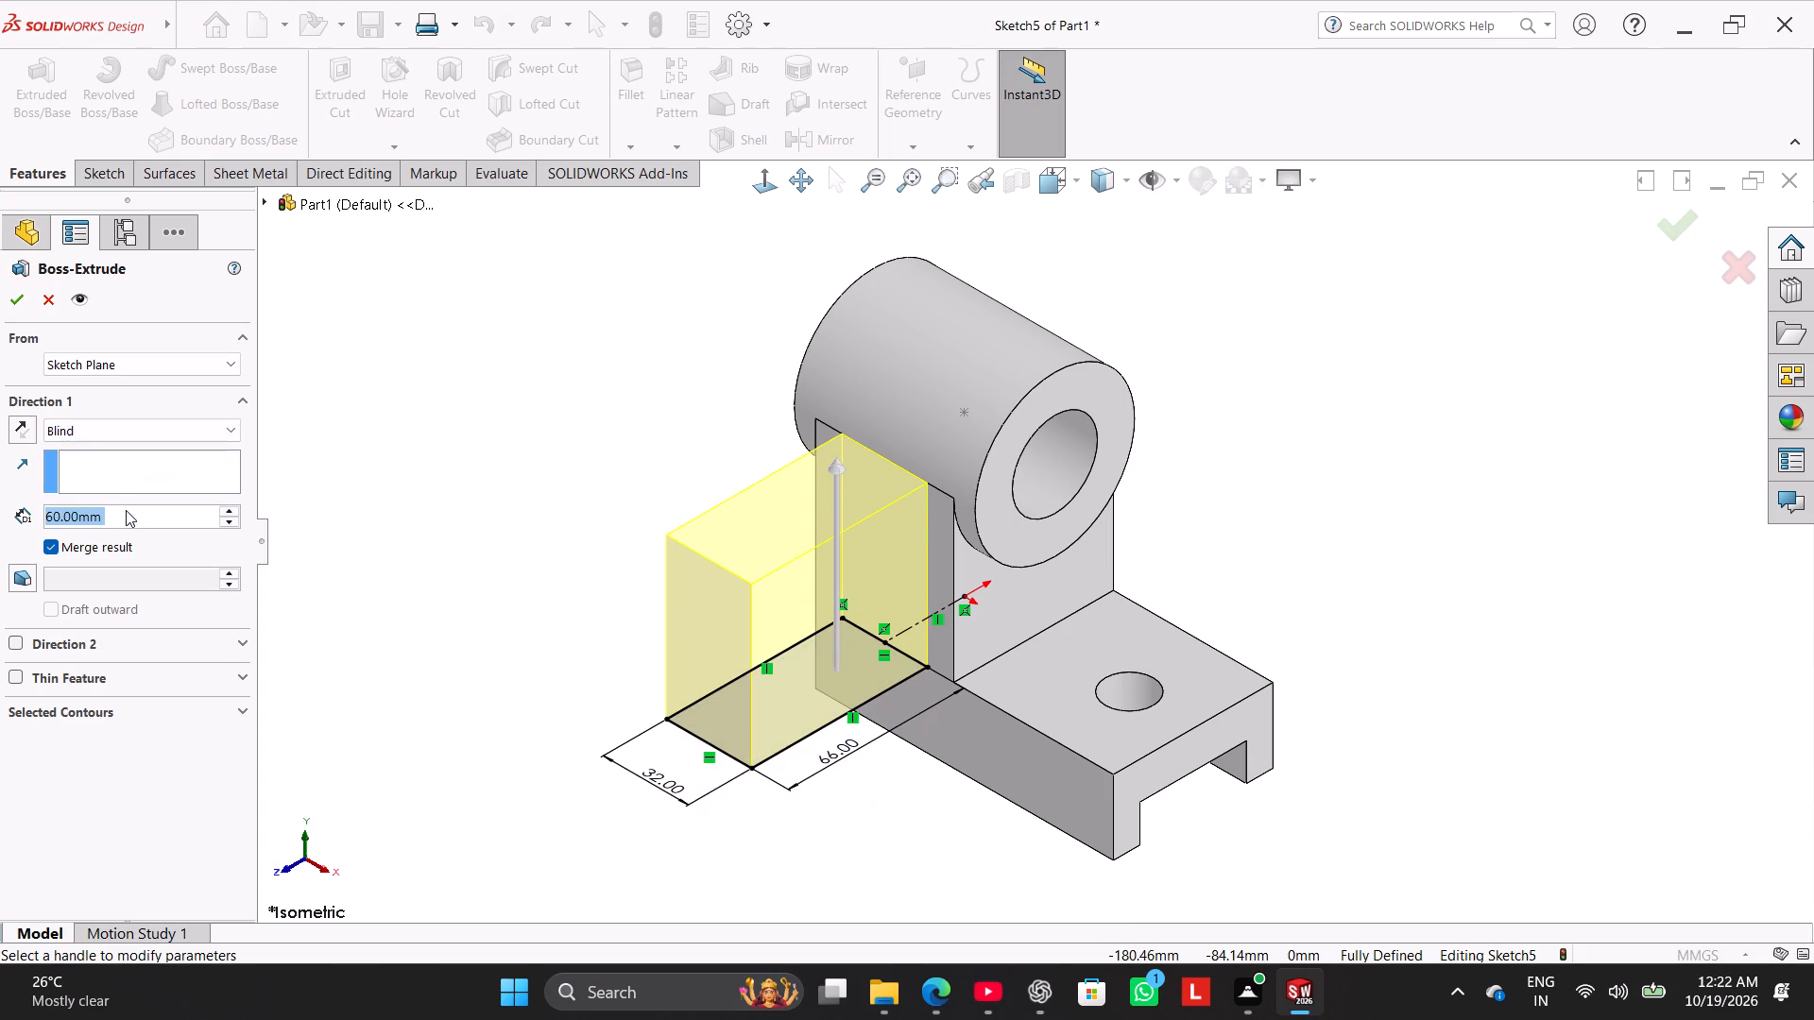
{"action": "double_click", "coordinate": [128, 517]}
{"action": "type", "text": "12"}
{"action": "key", "text": "Return"}
{"action": "left_click", "coordinate": [14, 430]}
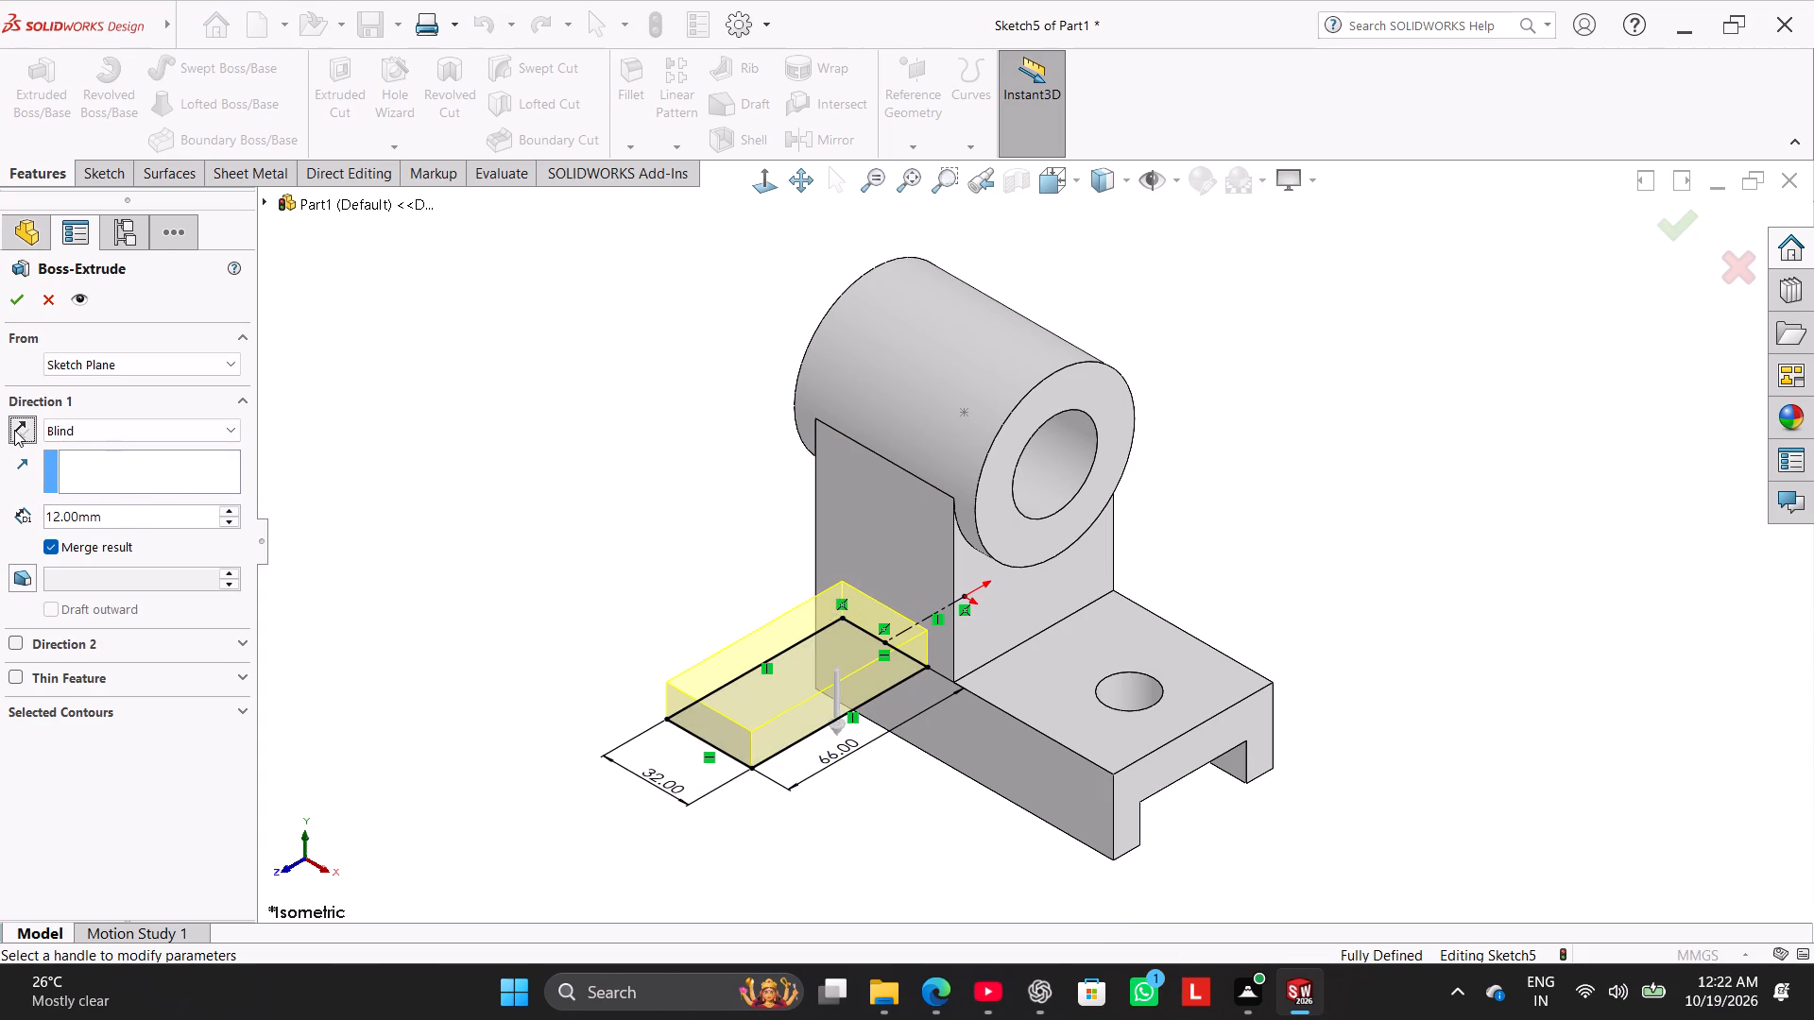
{"action": "left_click", "coordinate": [19, 294]}
{"action": "left_click", "coordinate": [395, 507]}
Measure the distance between the base's bottom edge and the side arm's lower edge.
{"action": "middle_click_drag", "start_coordinate": [583, 671], "coordinate": [549, 528]}
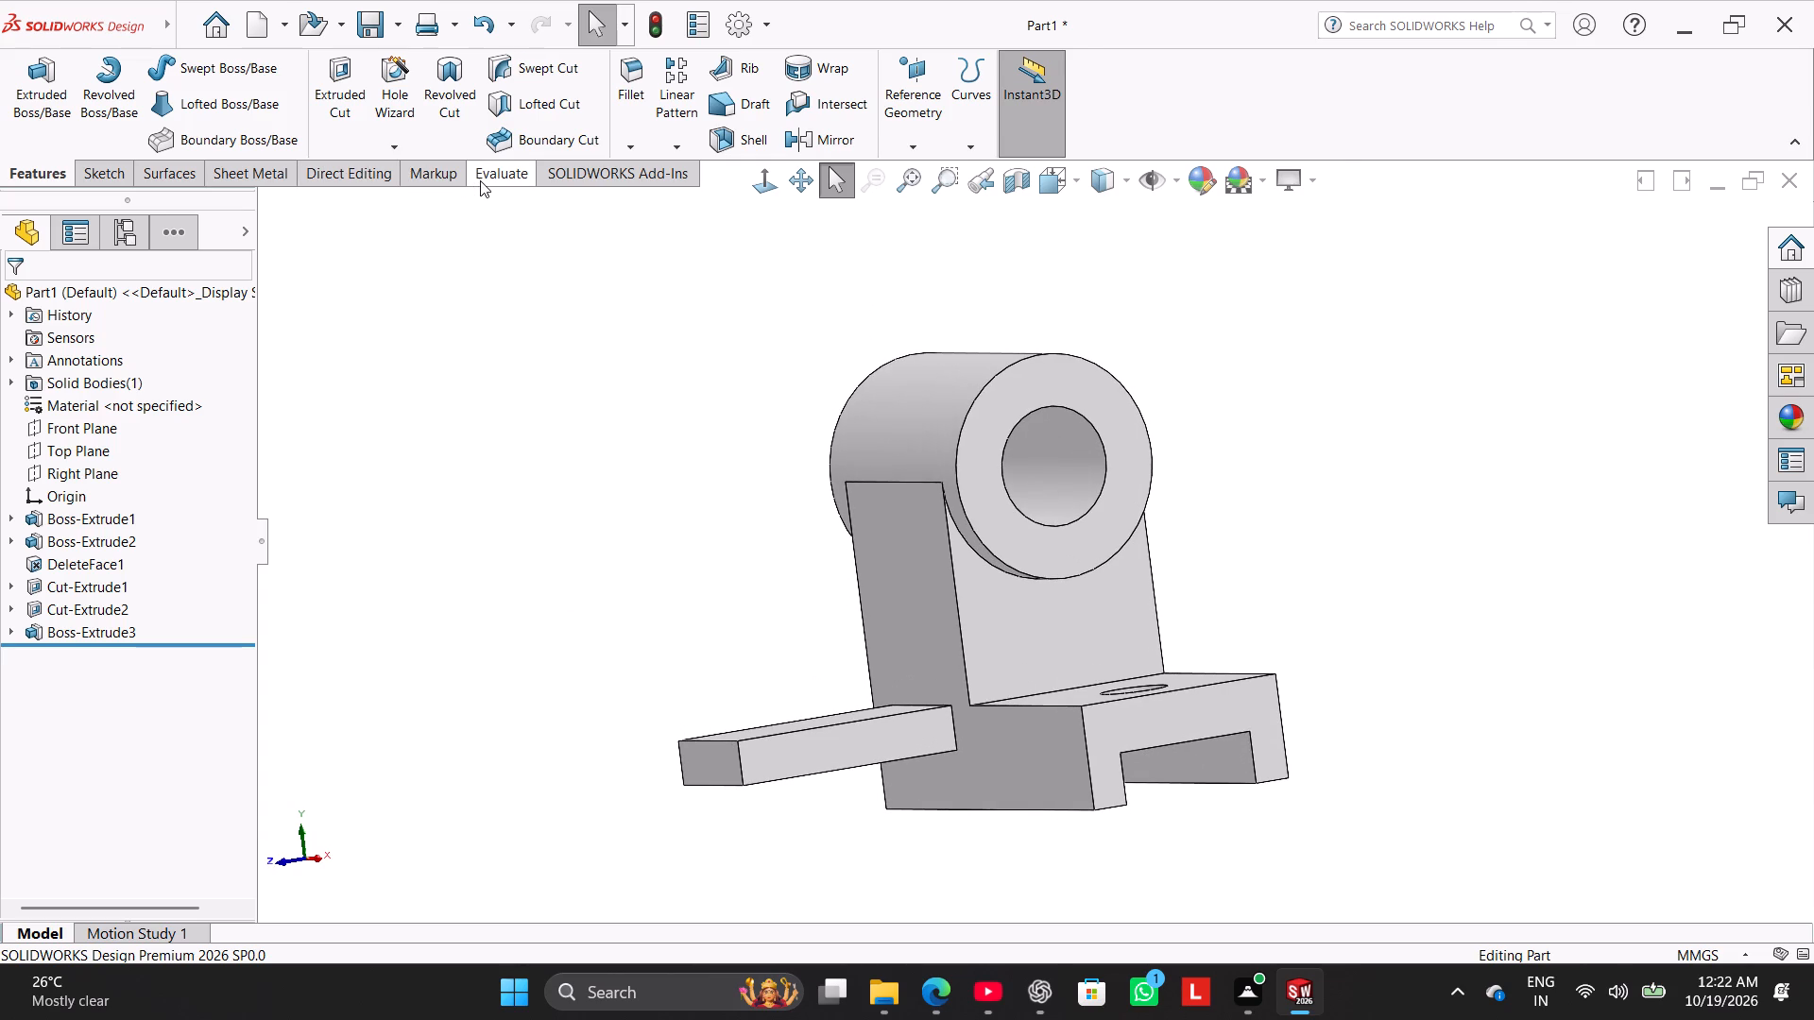
{"action": "left_click_drag", "start_coordinate": [481, 180], "coordinate": [469, 180]}
{"action": "left_click", "coordinate": [232, 83]}
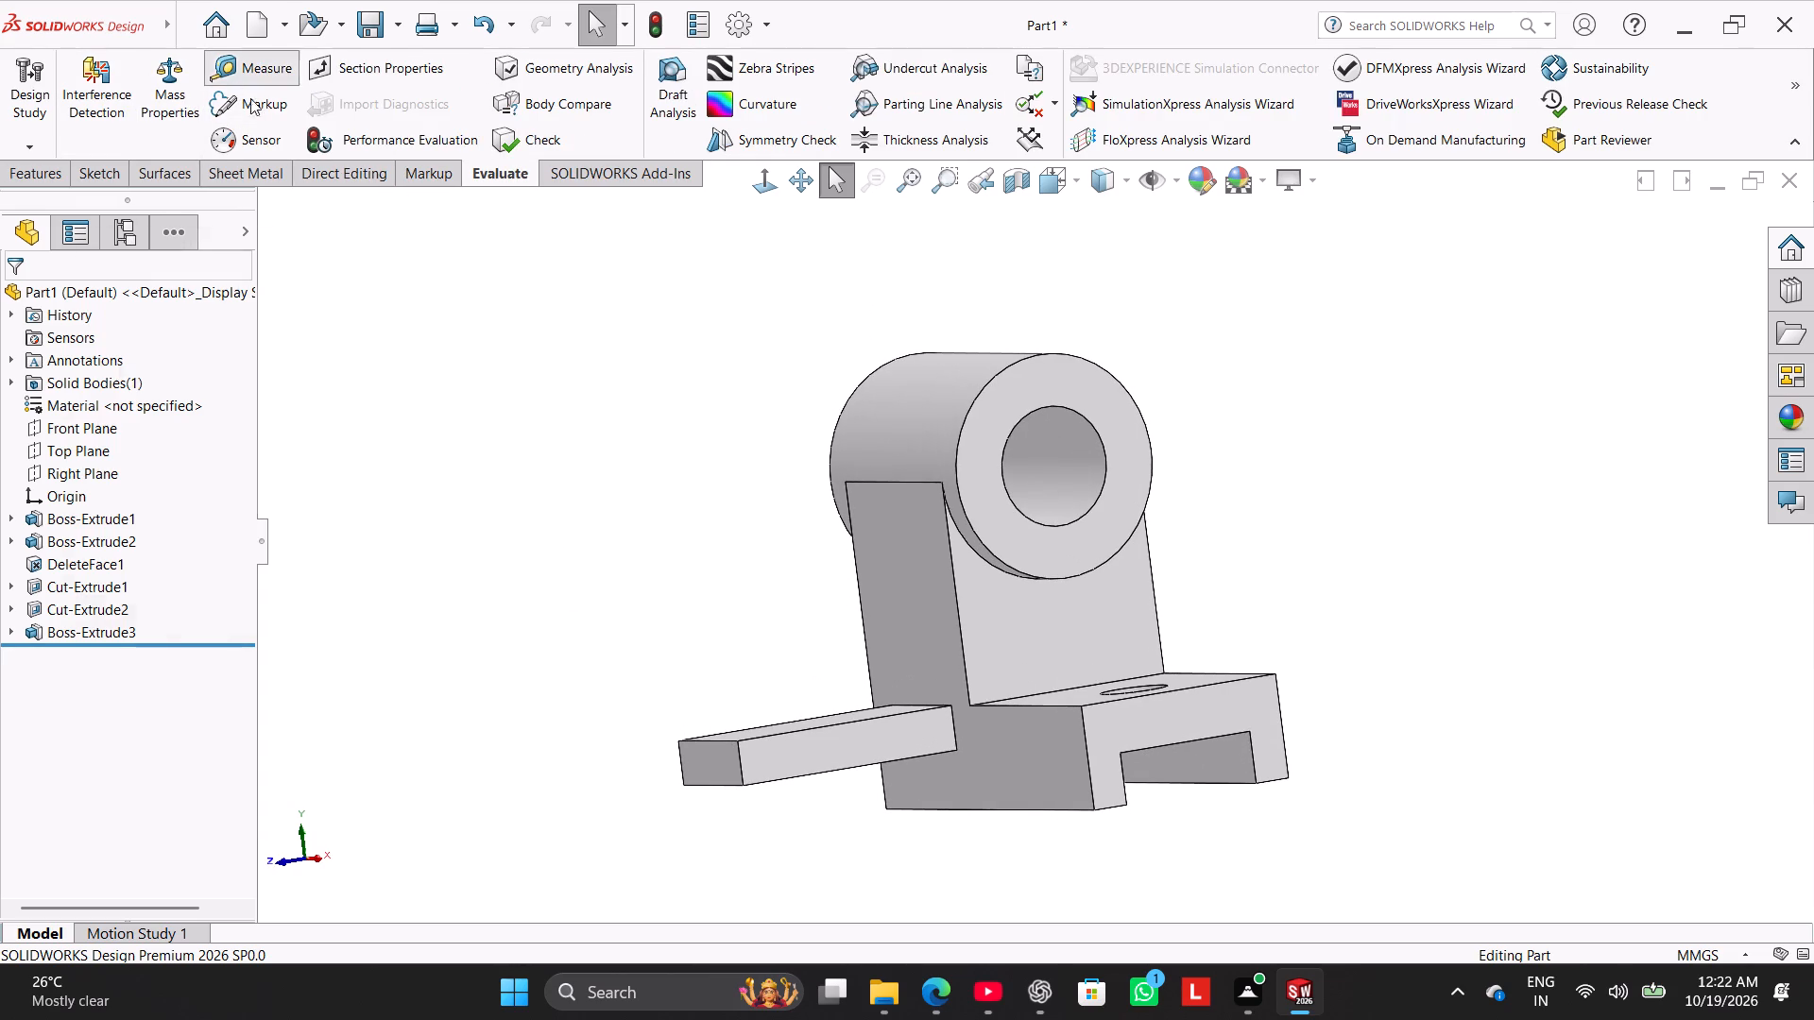
{"action": "left_click", "coordinate": [955, 810]}
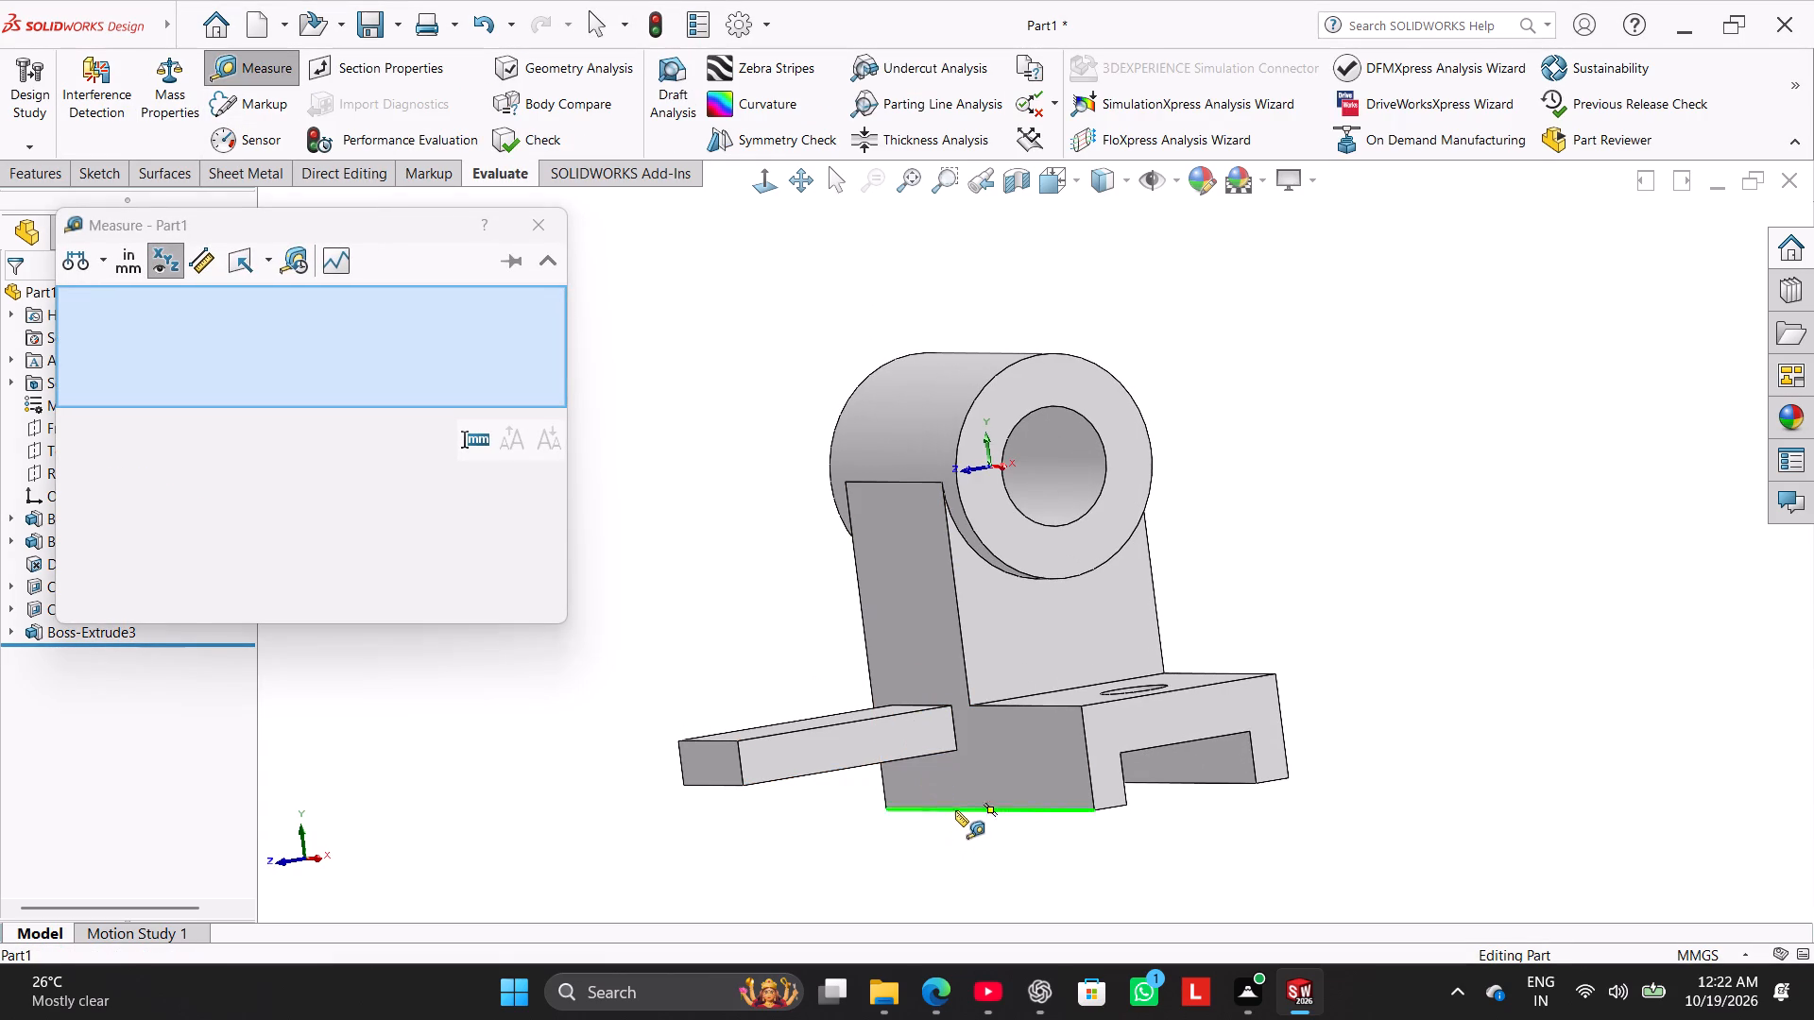
{"action": "left_click", "coordinate": [923, 755]}
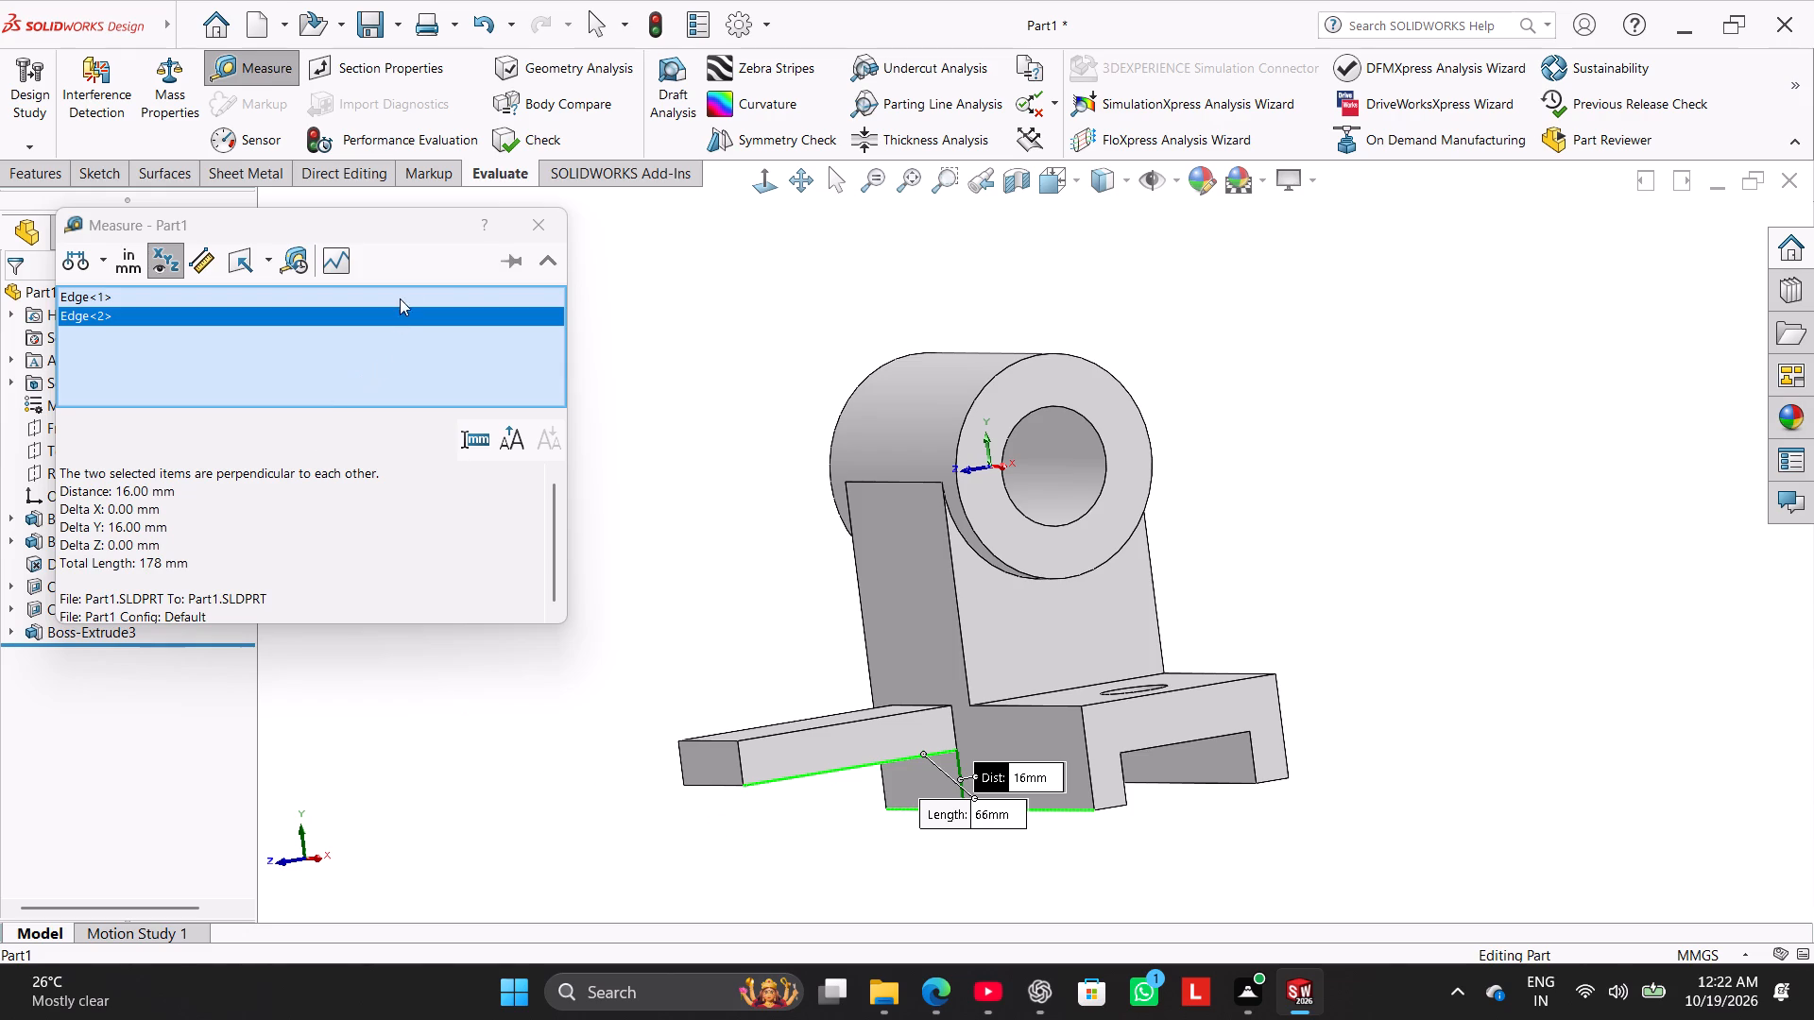
{"action": "left_click", "coordinate": [548, 228]}
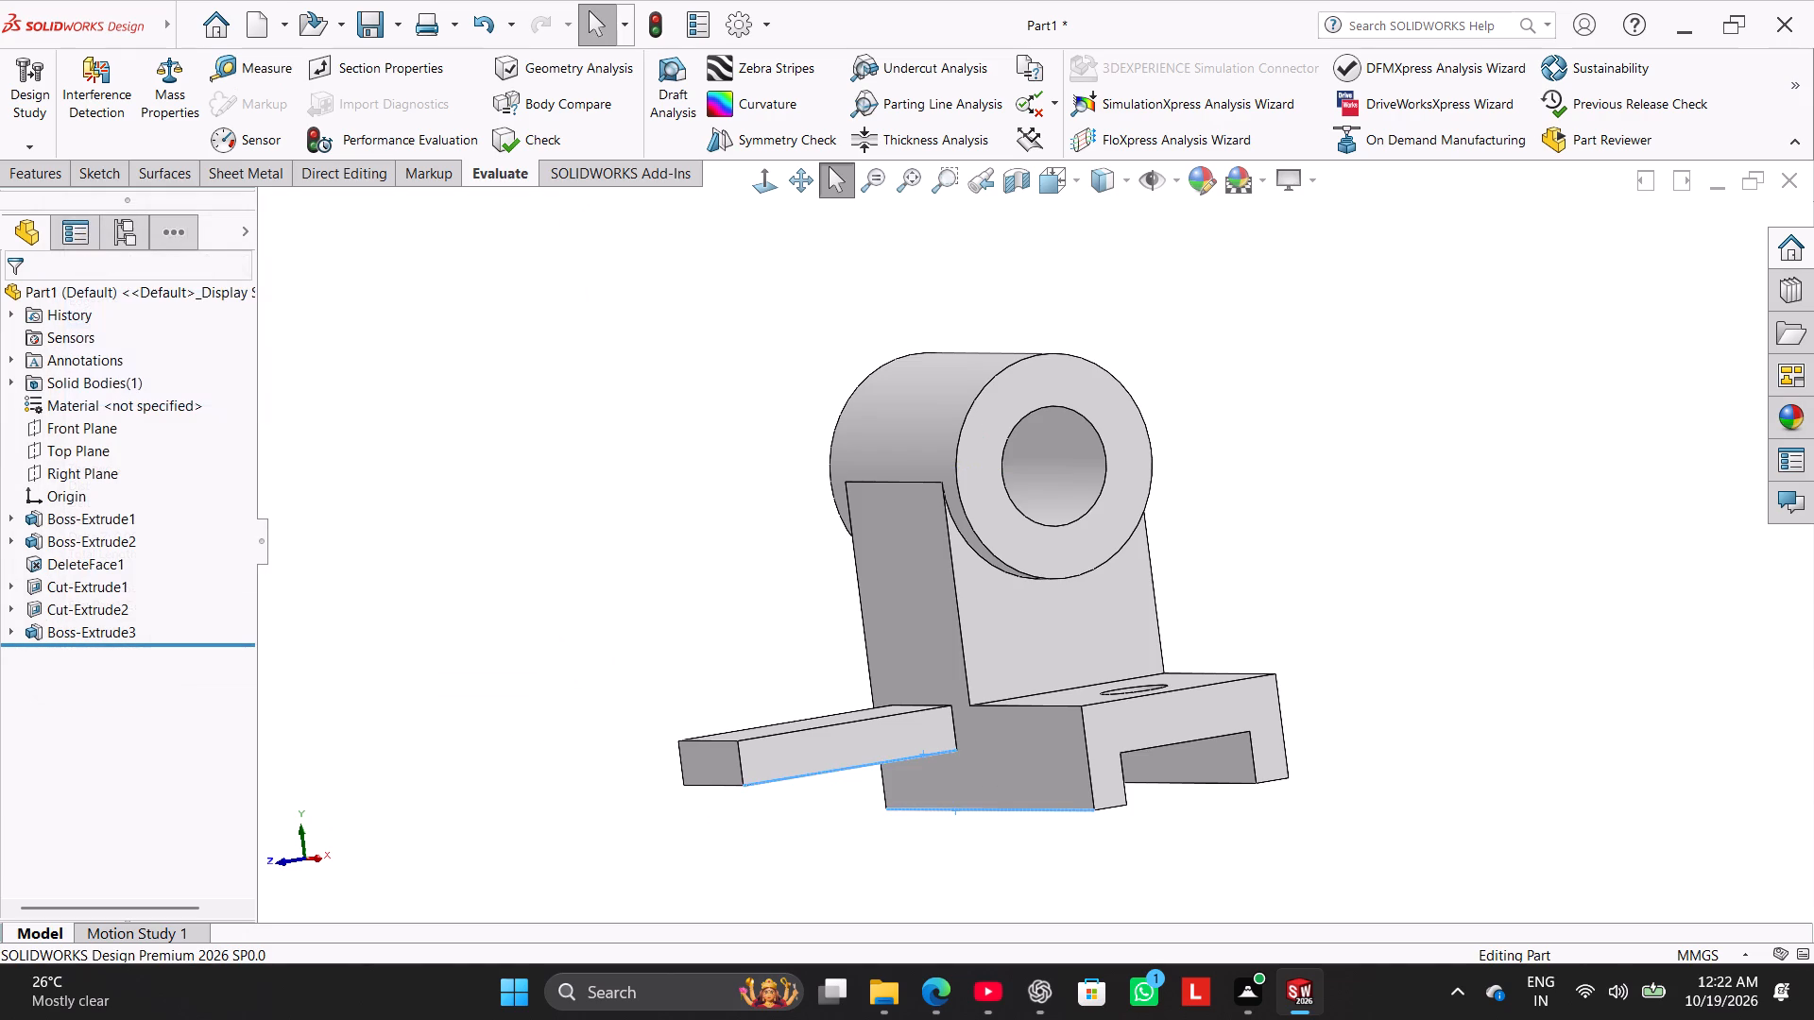
Apply a full round fillet to the side arm's free end, with the end face as center and the two long side faces as sides.
{"action": "left_click", "coordinate": [40, 178]}
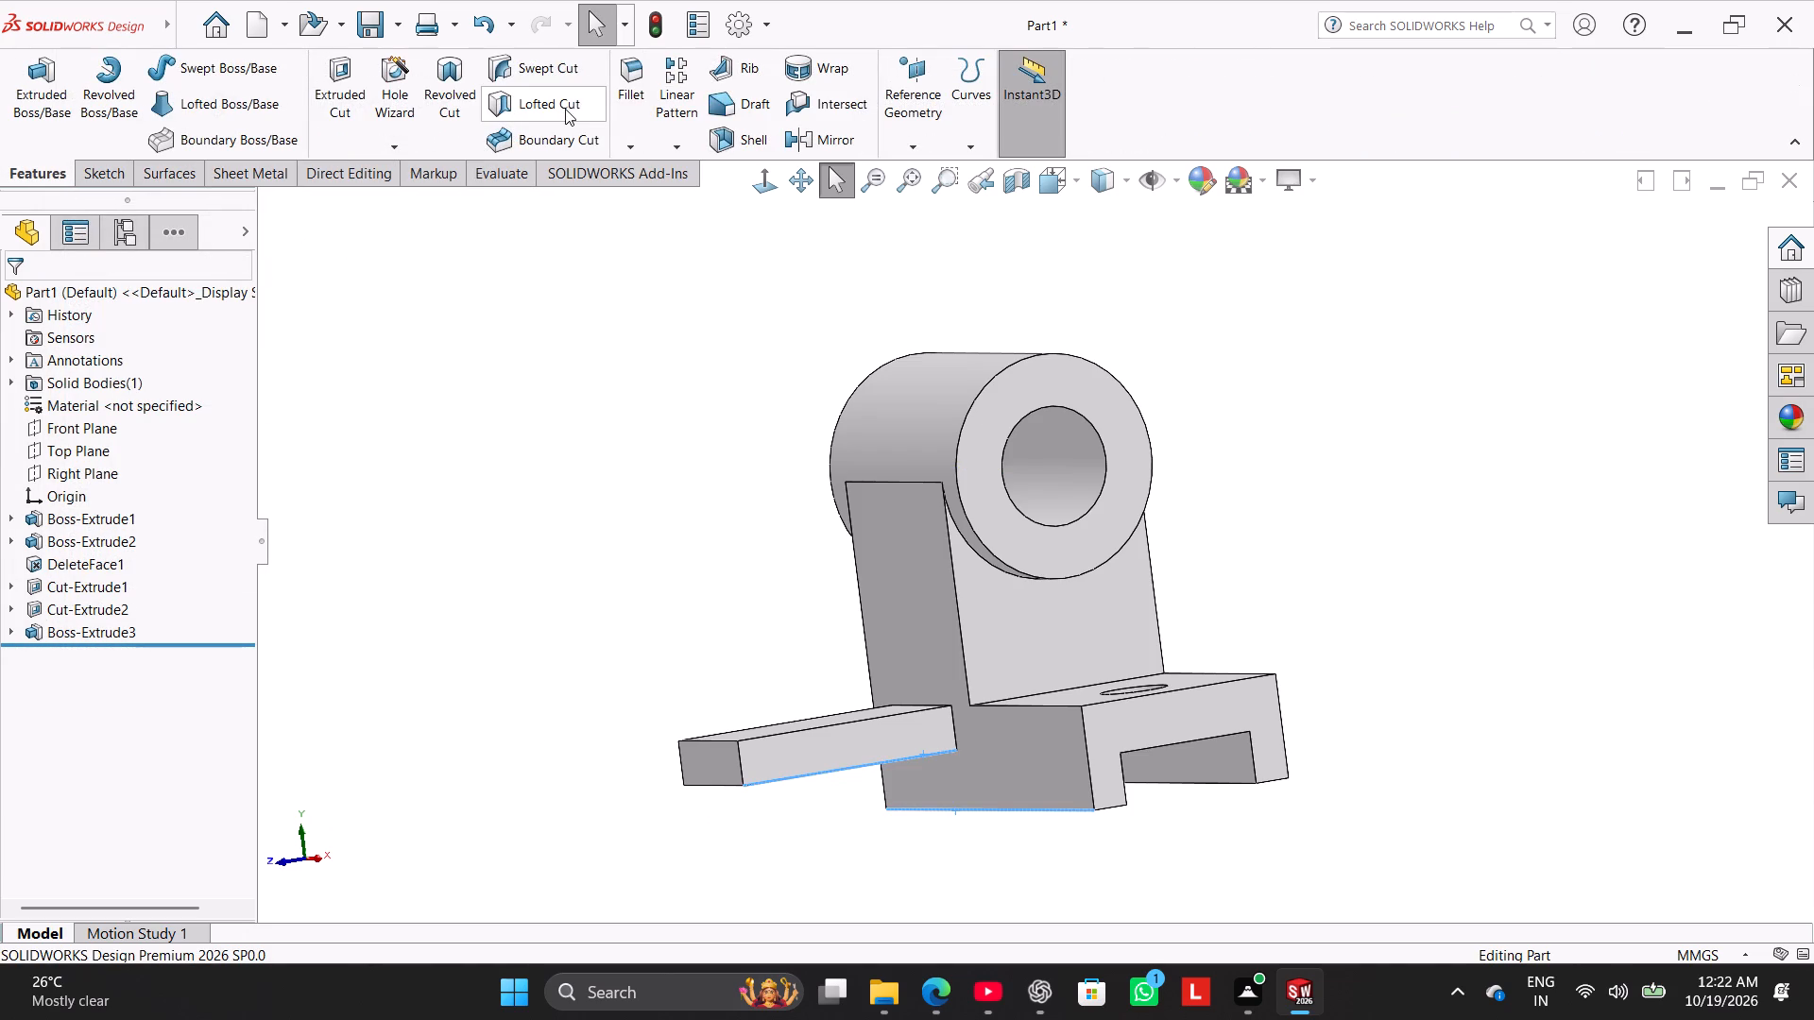
{"action": "left_click", "coordinate": [623, 83]}
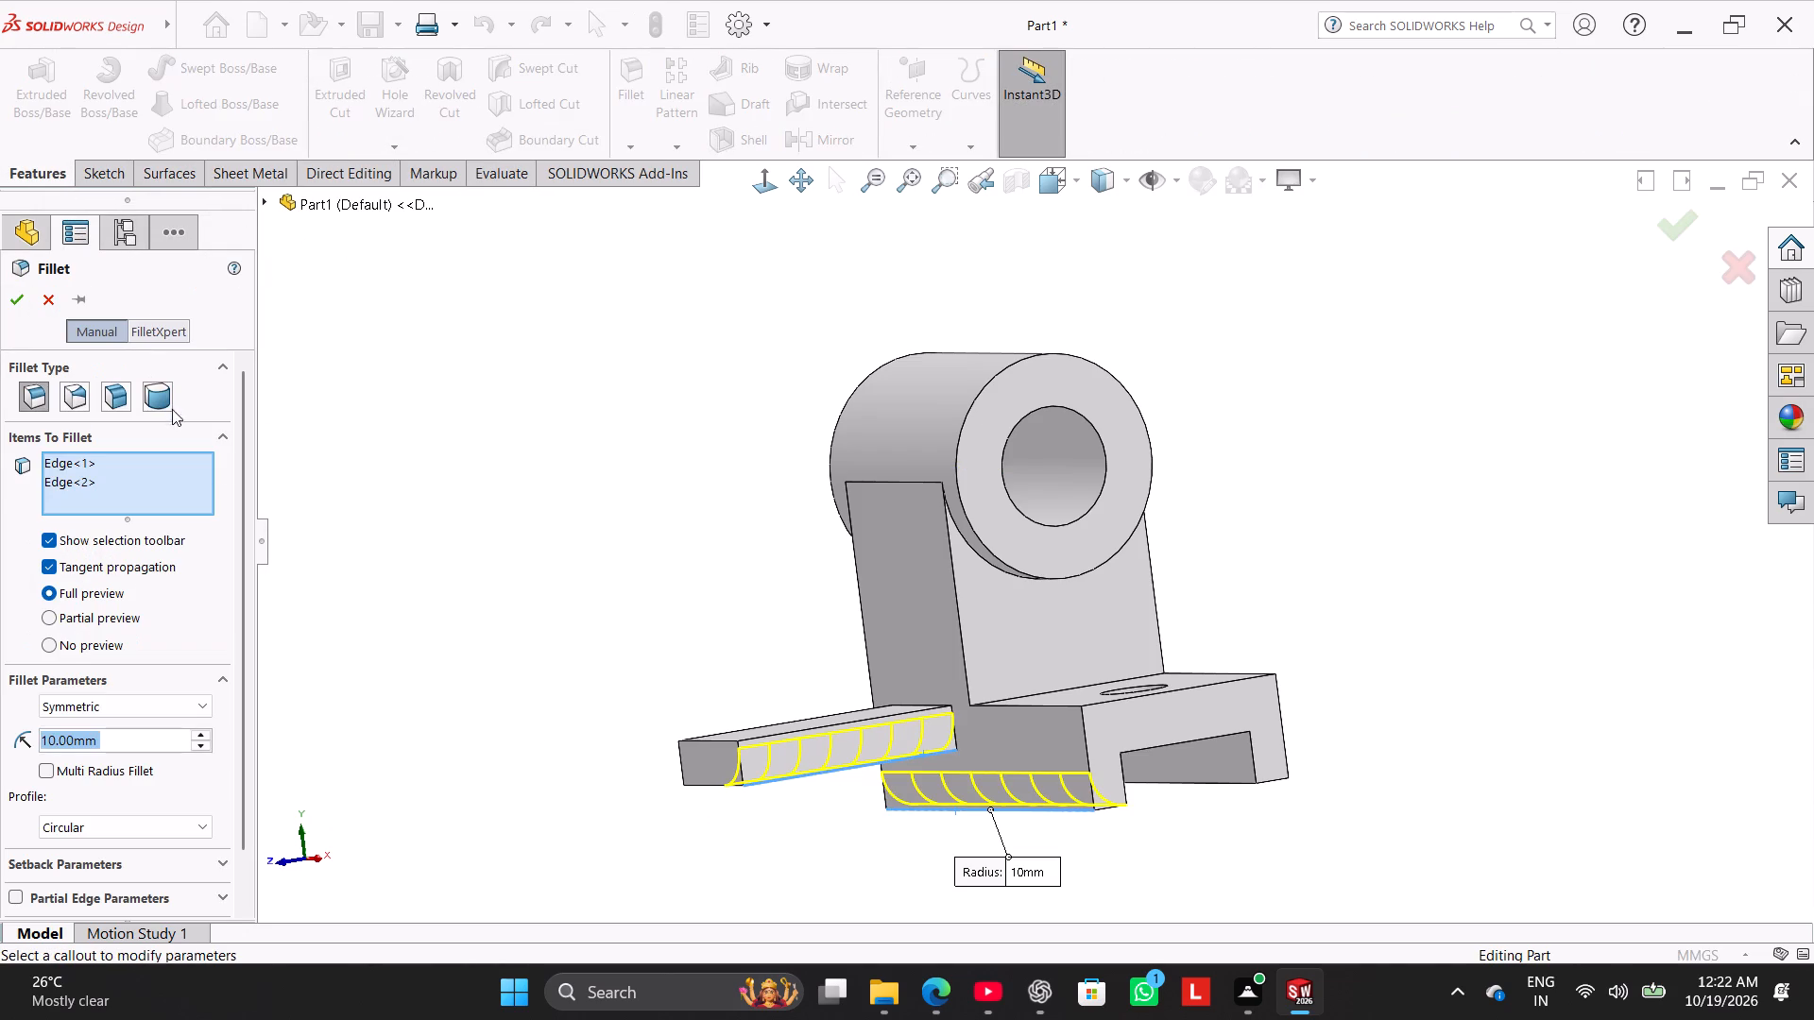
{"action": "middle_click_drag", "start_coordinate": [453, 593], "coordinate": [486, 675]}
{"action": "scroll", "coordinate": [493, 675], "scroll_direction": "down", "scroll_amount": 1}
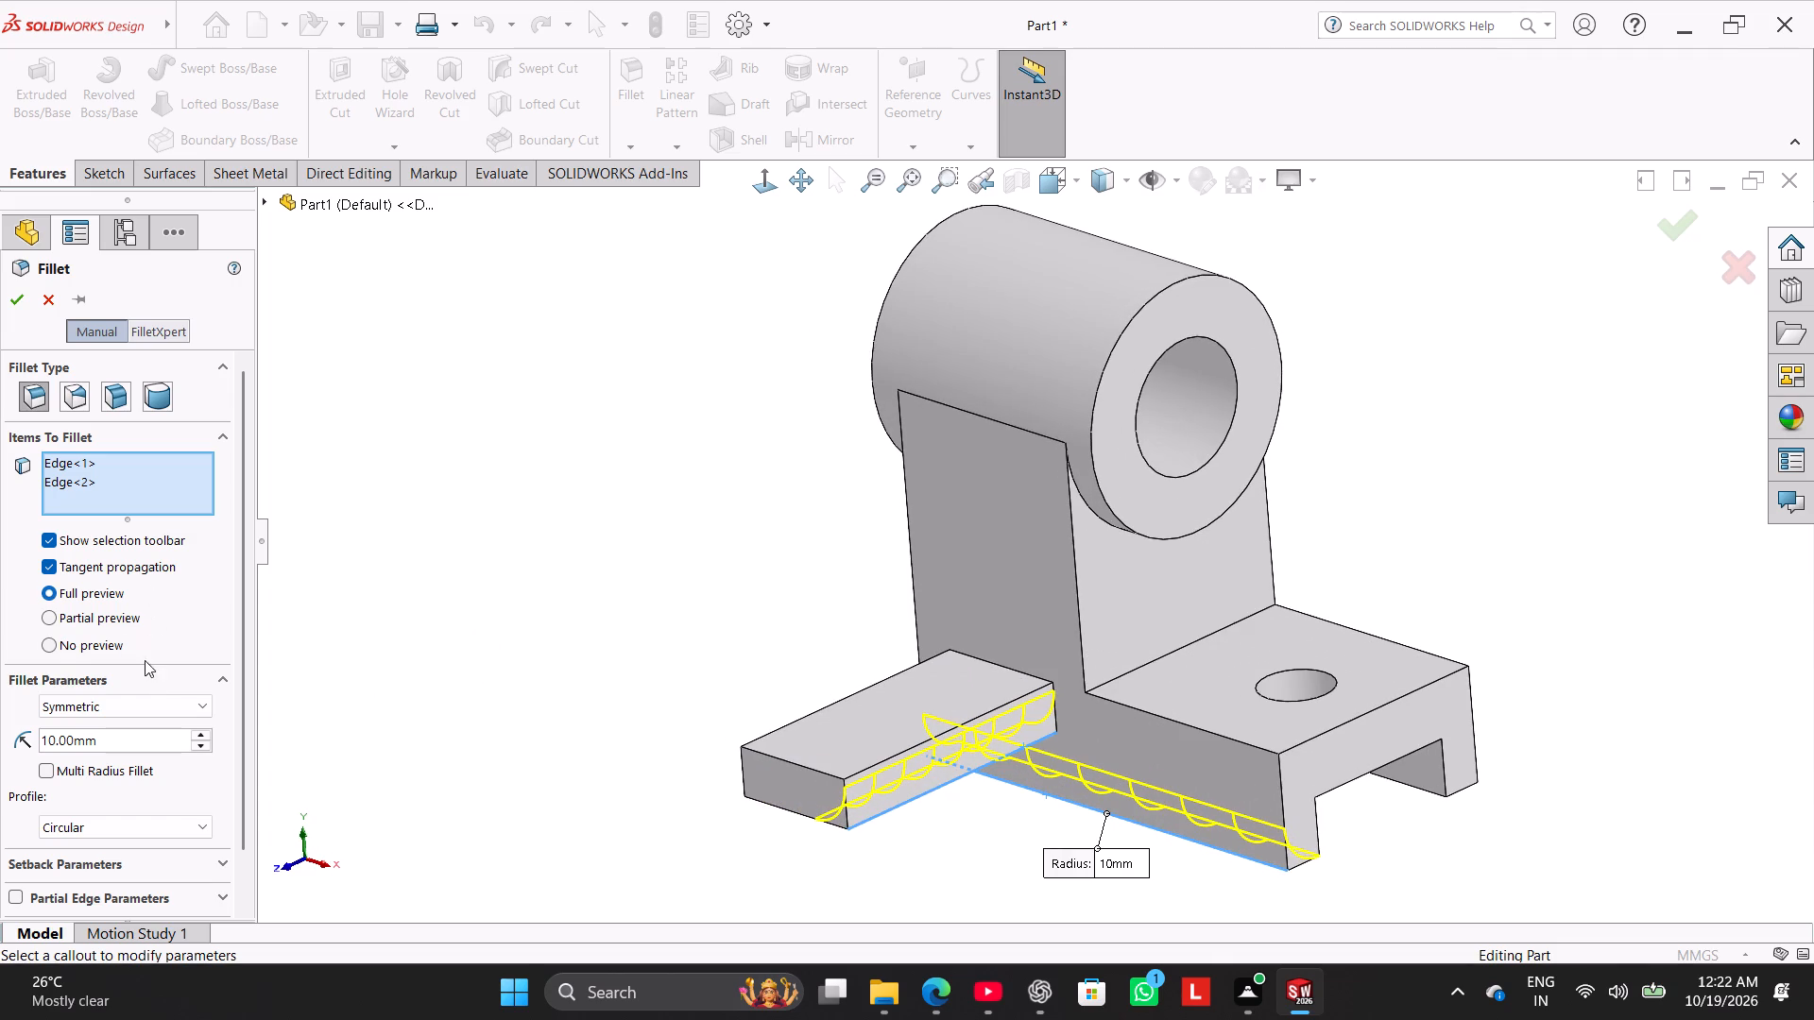
{"action": "right_click", "coordinate": [159, 502]}
{"action": "left_click", "coordinate": [188, 522]}
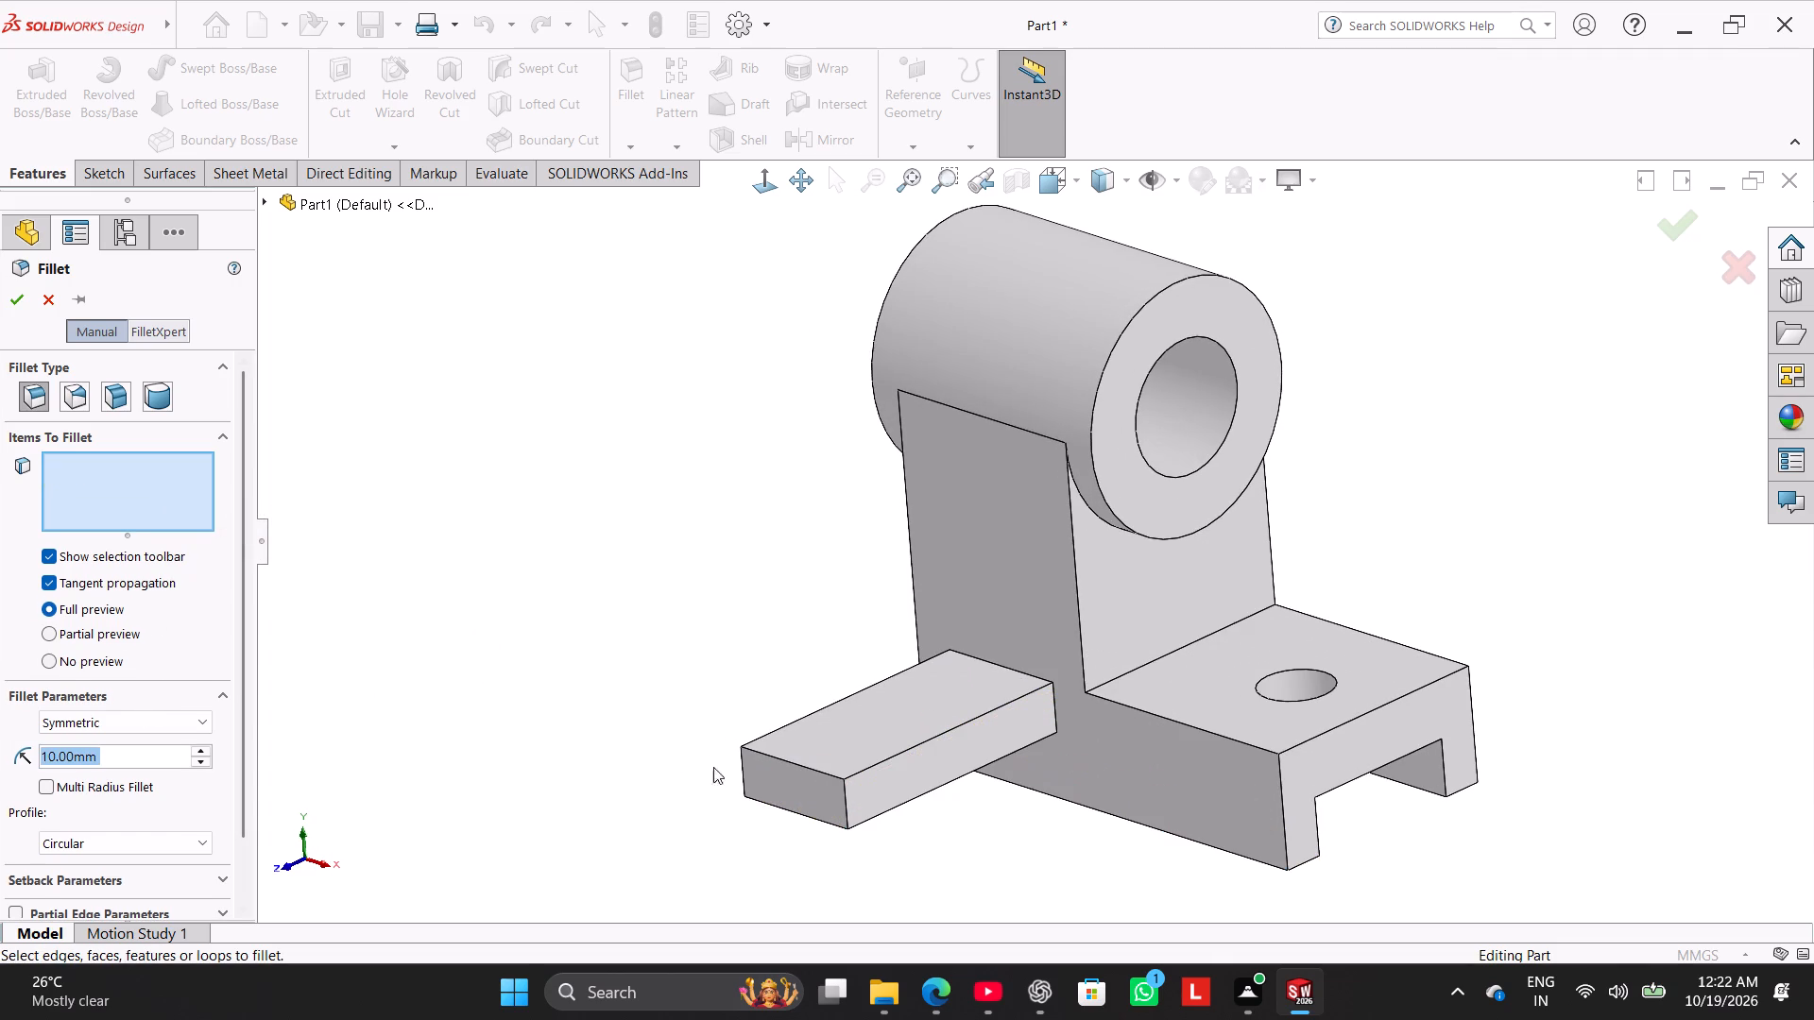
{"action": "left_click", "coordinate": [161, 388]}
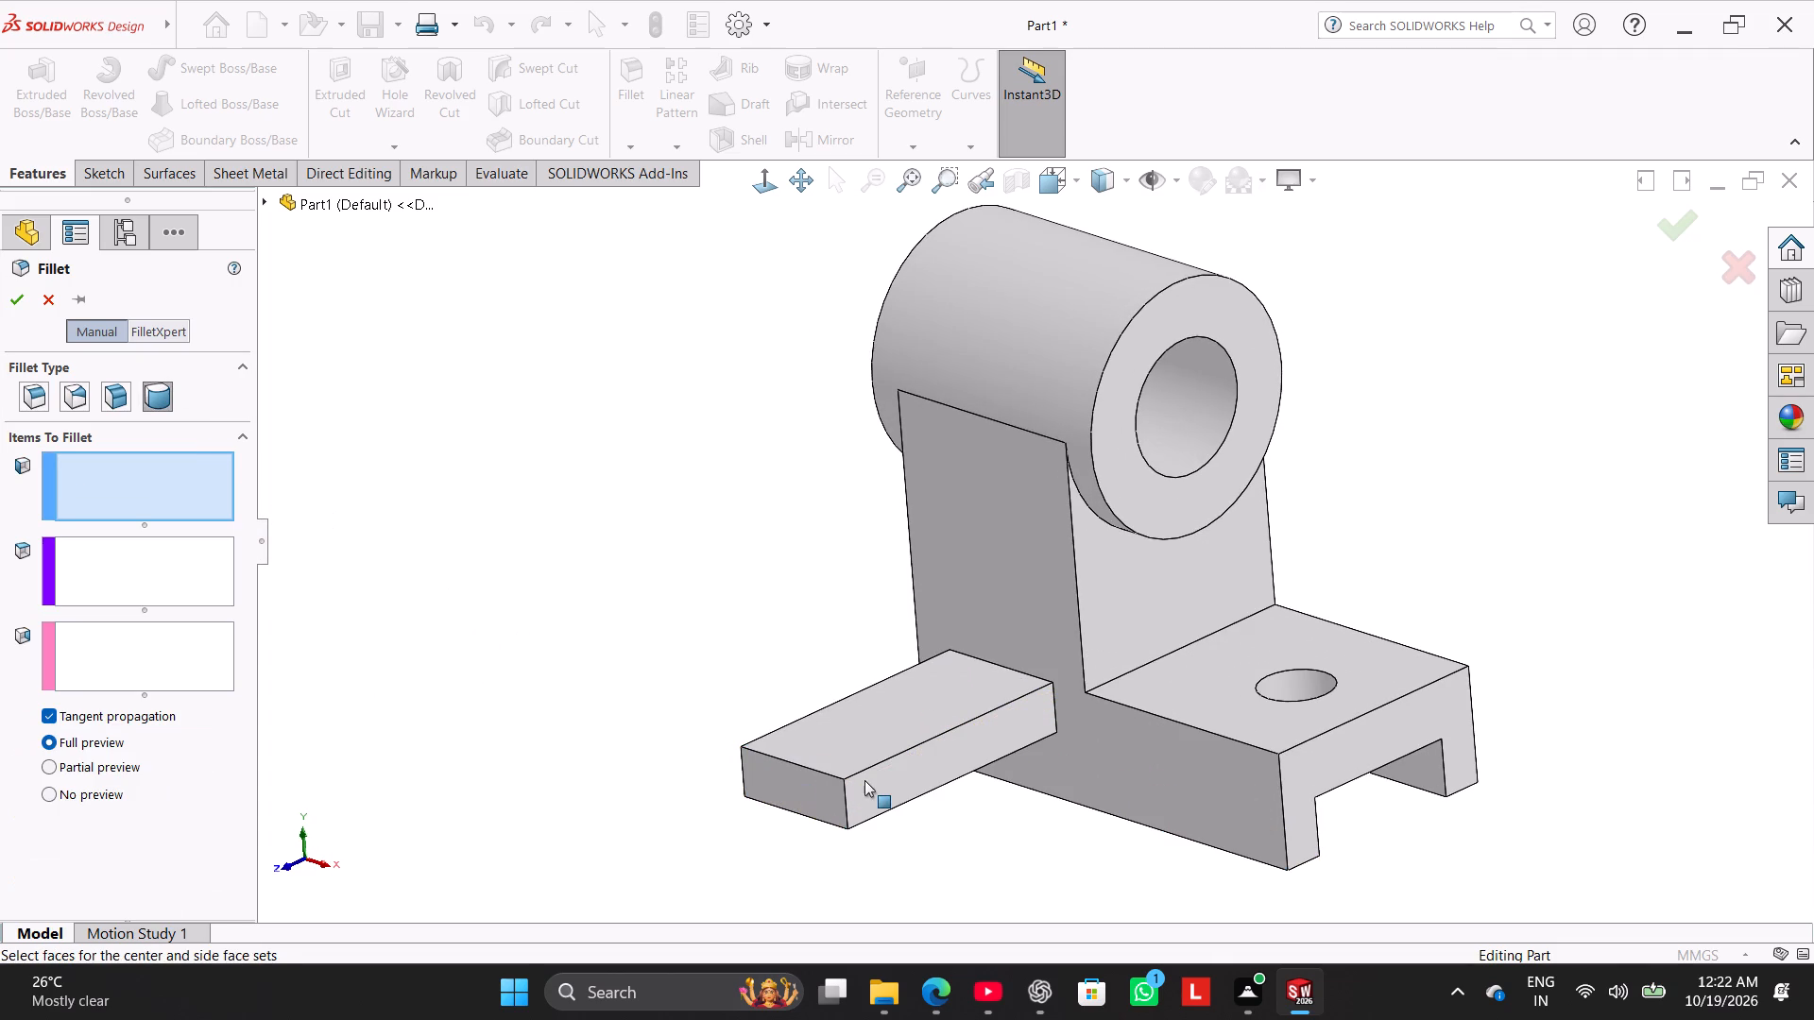
{"action": "left_click", "coordinate": [864, 780]}
{"action": "left_click", "coordinate": [150, 546]}
{"action": "left_click", "coordinate": [761, 789]}
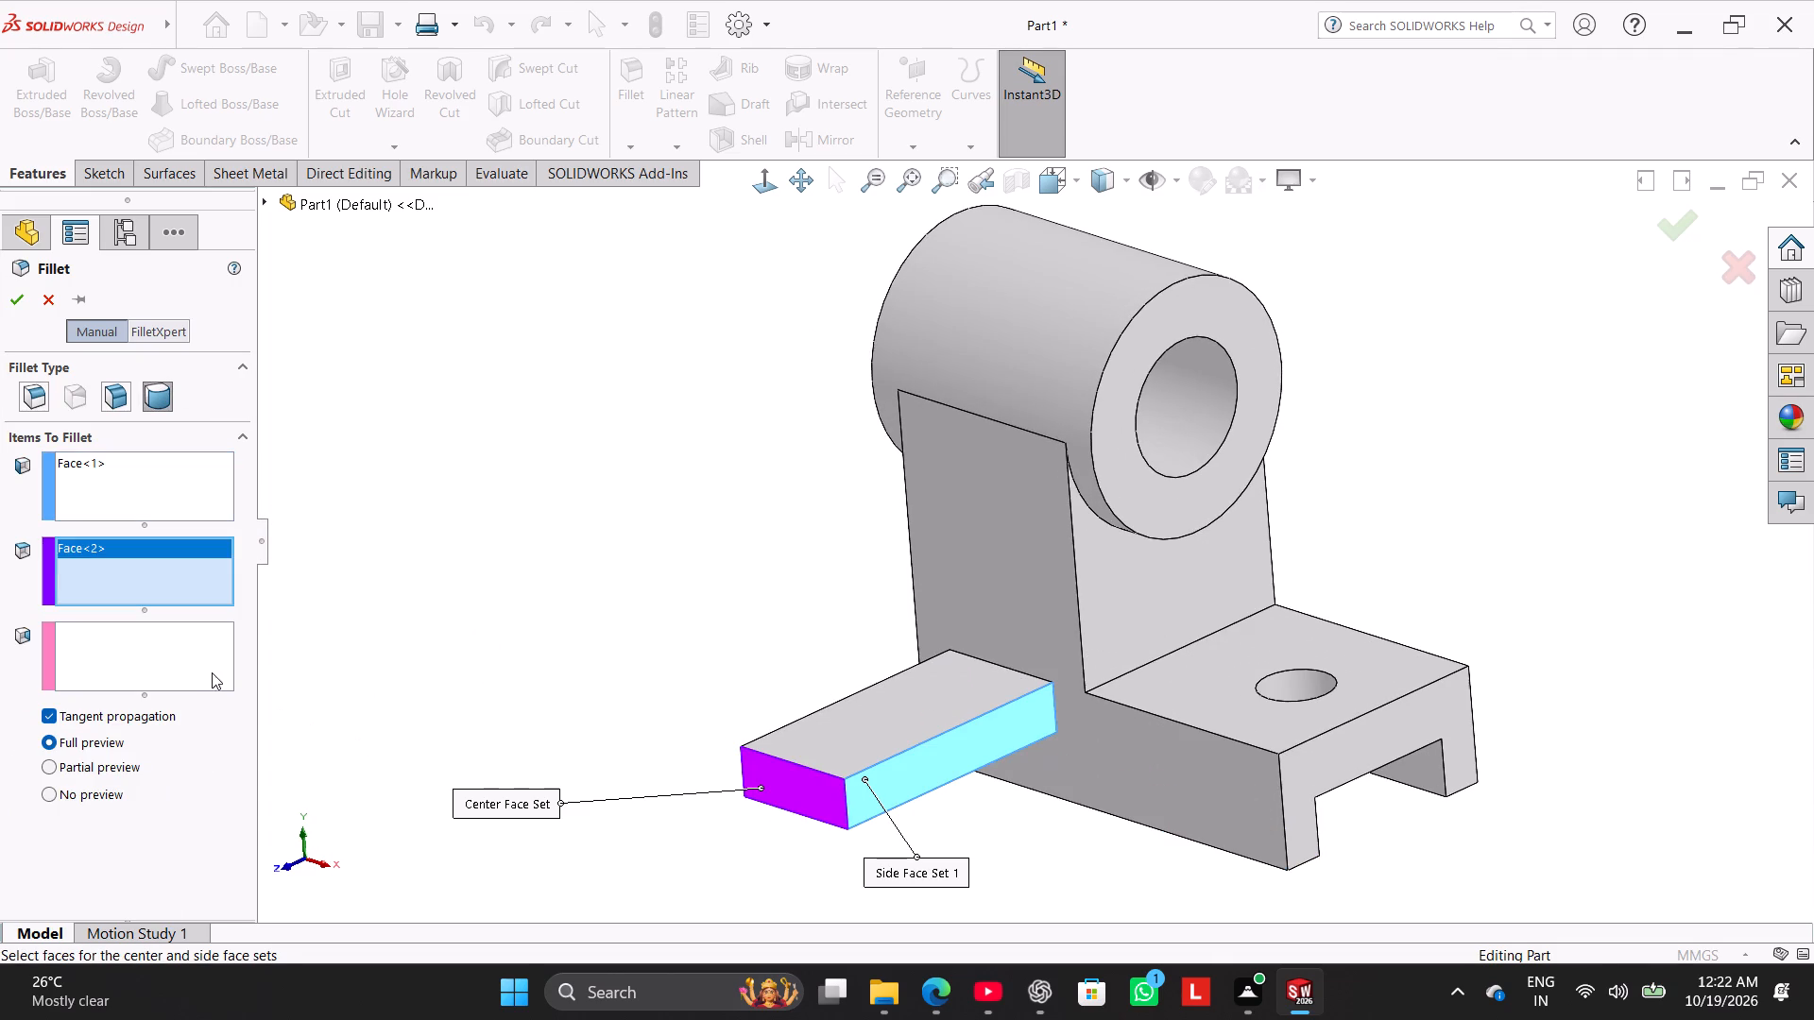
{"action": "left_click", "coordinate": [206, 670]}
{"action": "middle_click_drag", "start_coordinate": [531, 705], "coordinate": [706, 855]}
{"action": "left_click_drag", "start_coordinate": [910, 775], "coordinate": [892, 770]}
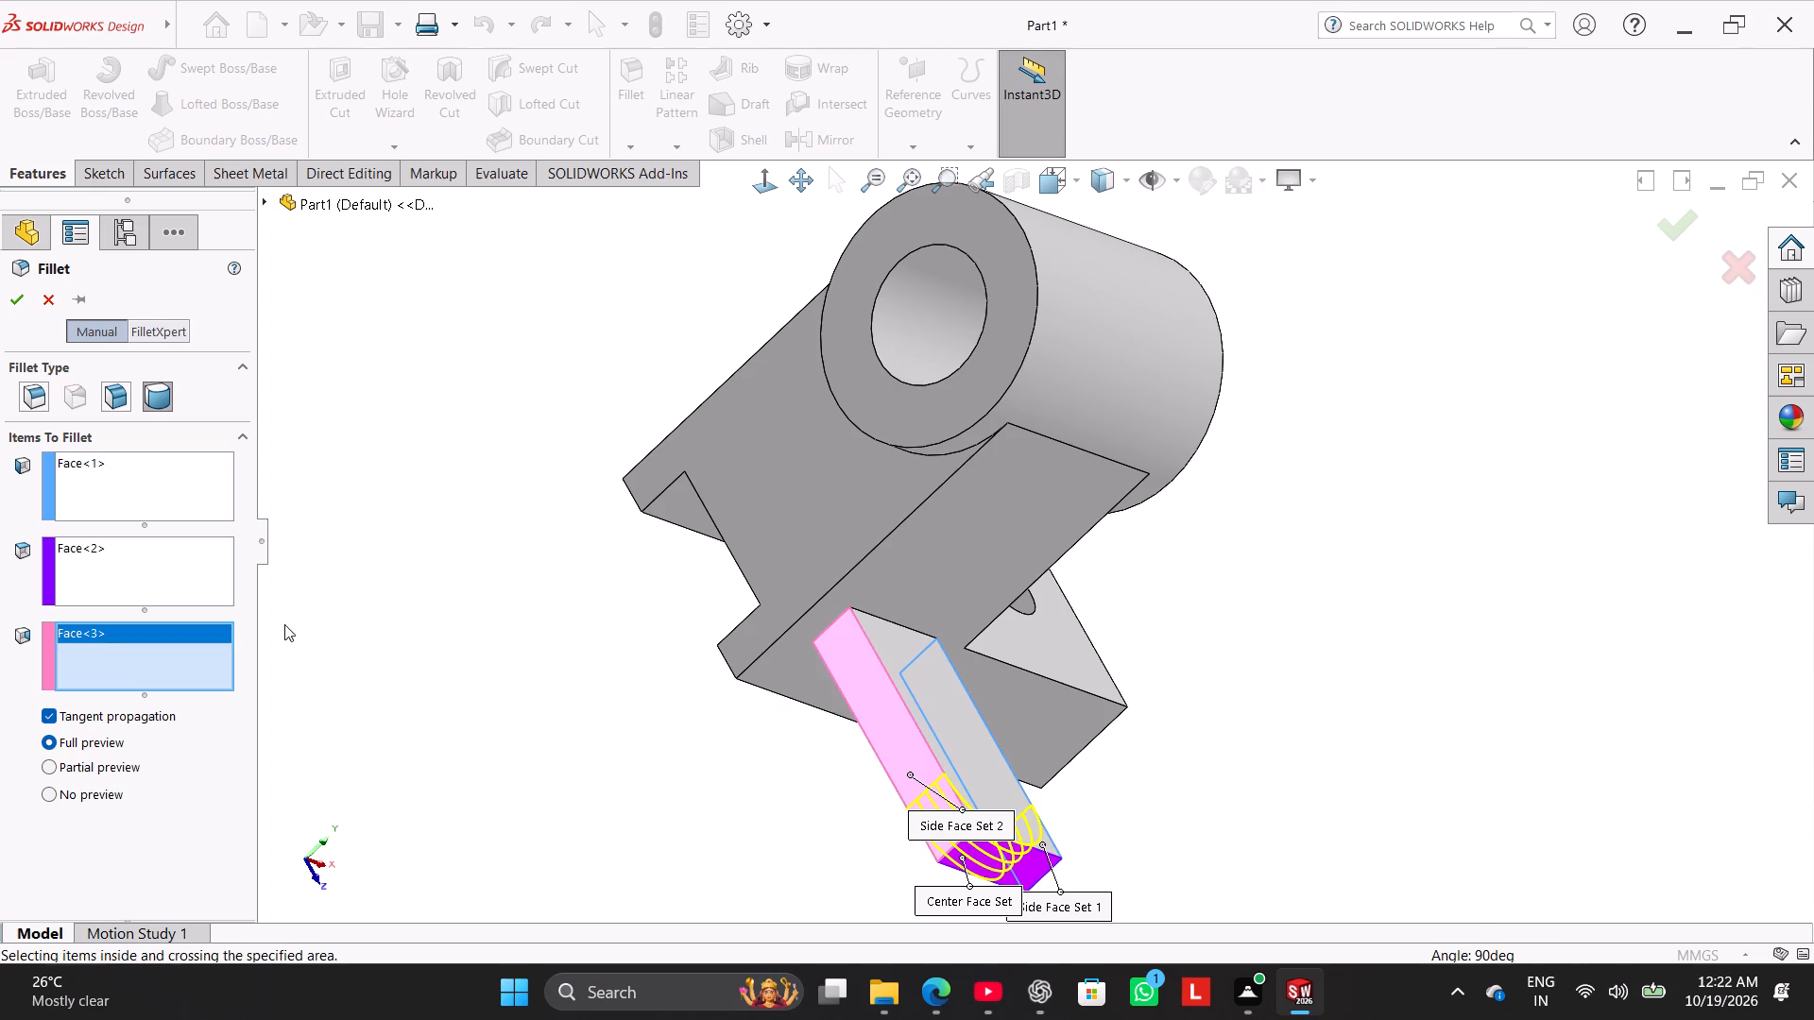
{"action": "left_click", "coordinate": [9, 305]}
Start a new sketch on the upper face of the rounded side arm.
{"action": "middle_click_drag", "start_coordinate": [535, 610], "coordinate": [382, 577]}
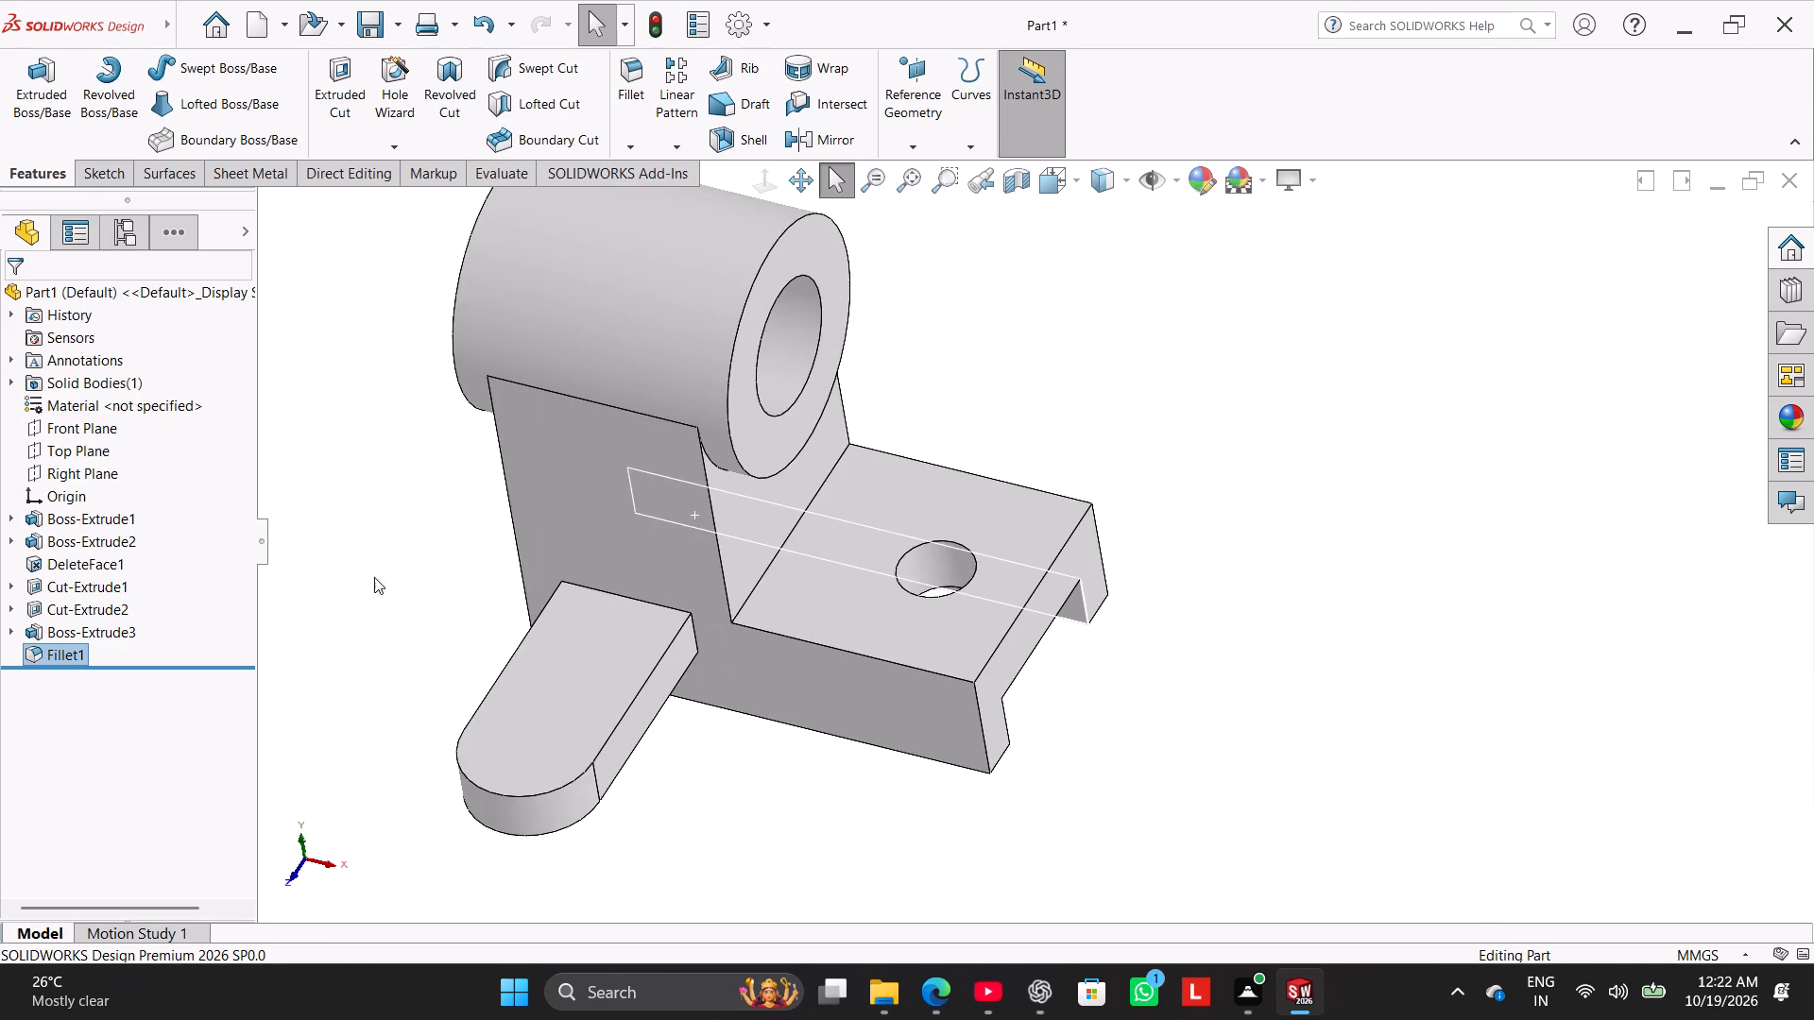
{"action": "scroll", "coordinate": [351, 602], "scroll_direction": "up", "scroll_amount": 2}
{"action": "right_click_drag", "start_coordinate": [376, 584], "coordinate": [336, 559]}
{"action": "middle_click_drag", "start_coordinate": [450, 486], "coordinate": [401, 475]}
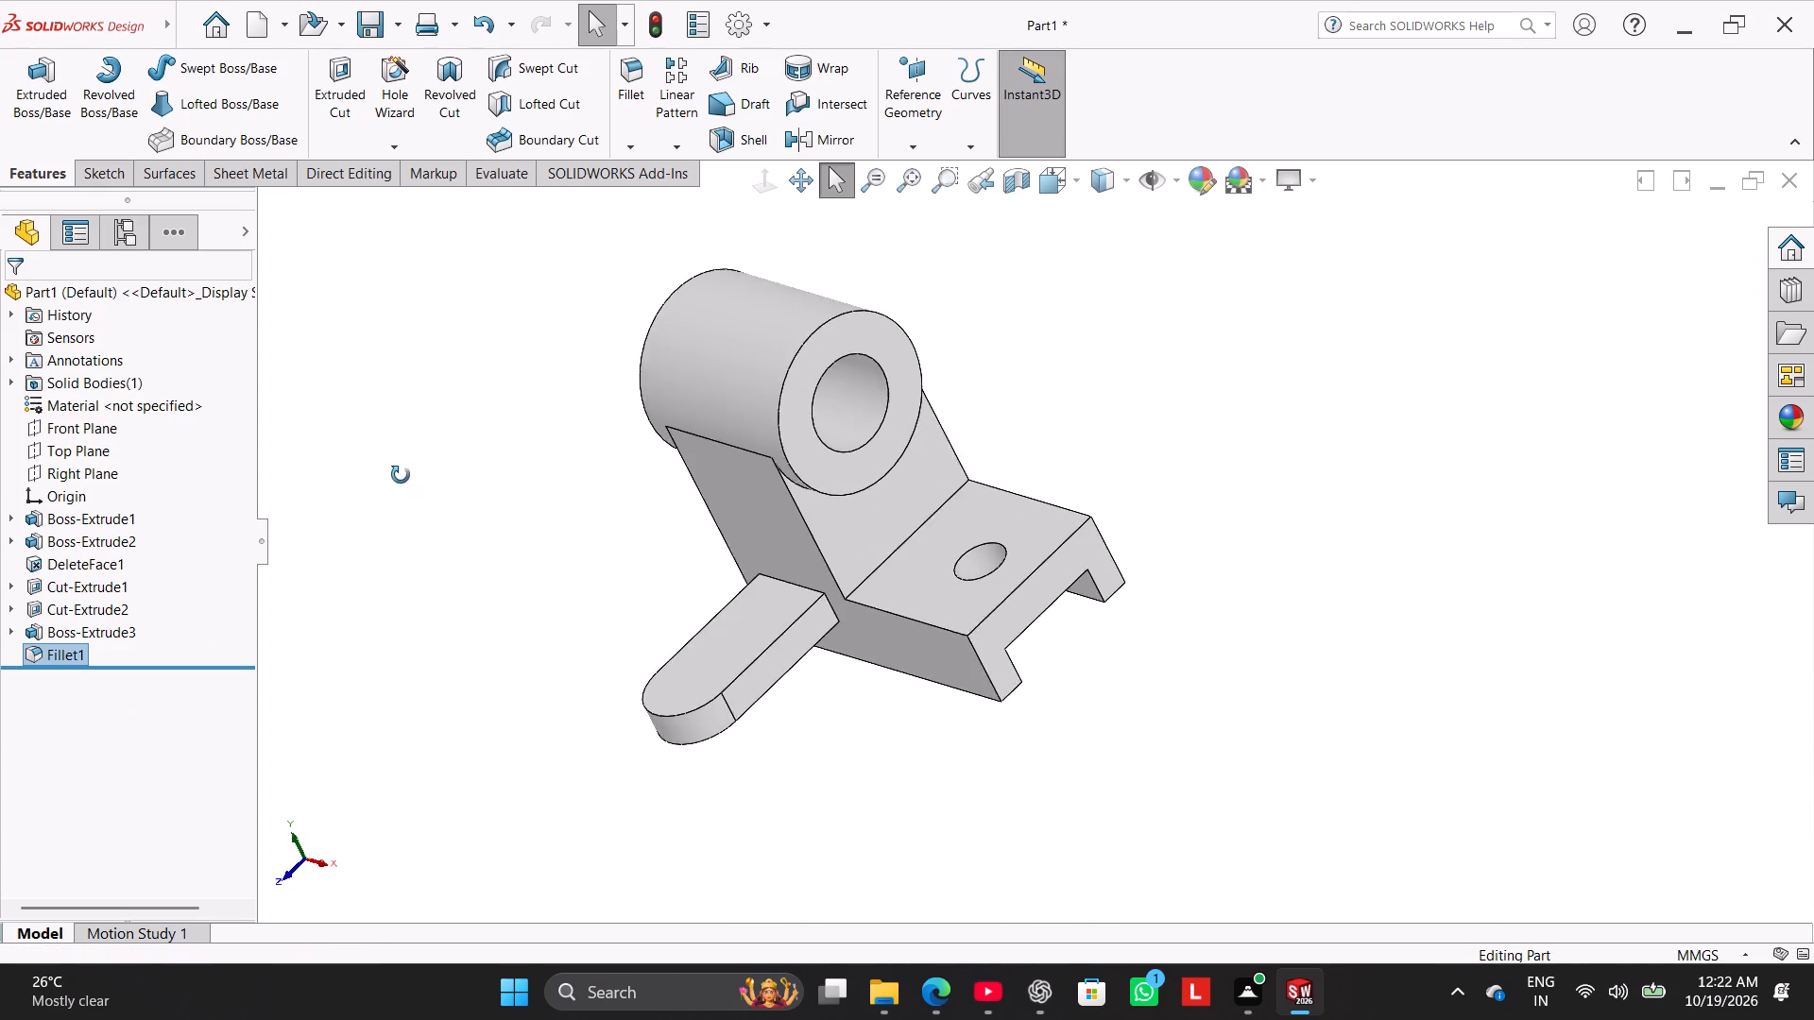
{"action": "middle_click_drag", "start_coordinate": [401, 475], "coordinate": [395, 567]}
{"action": "left_click", "coordinate": [411, 574]}
{"action": "right_click", "coordinate": [723, 627]}
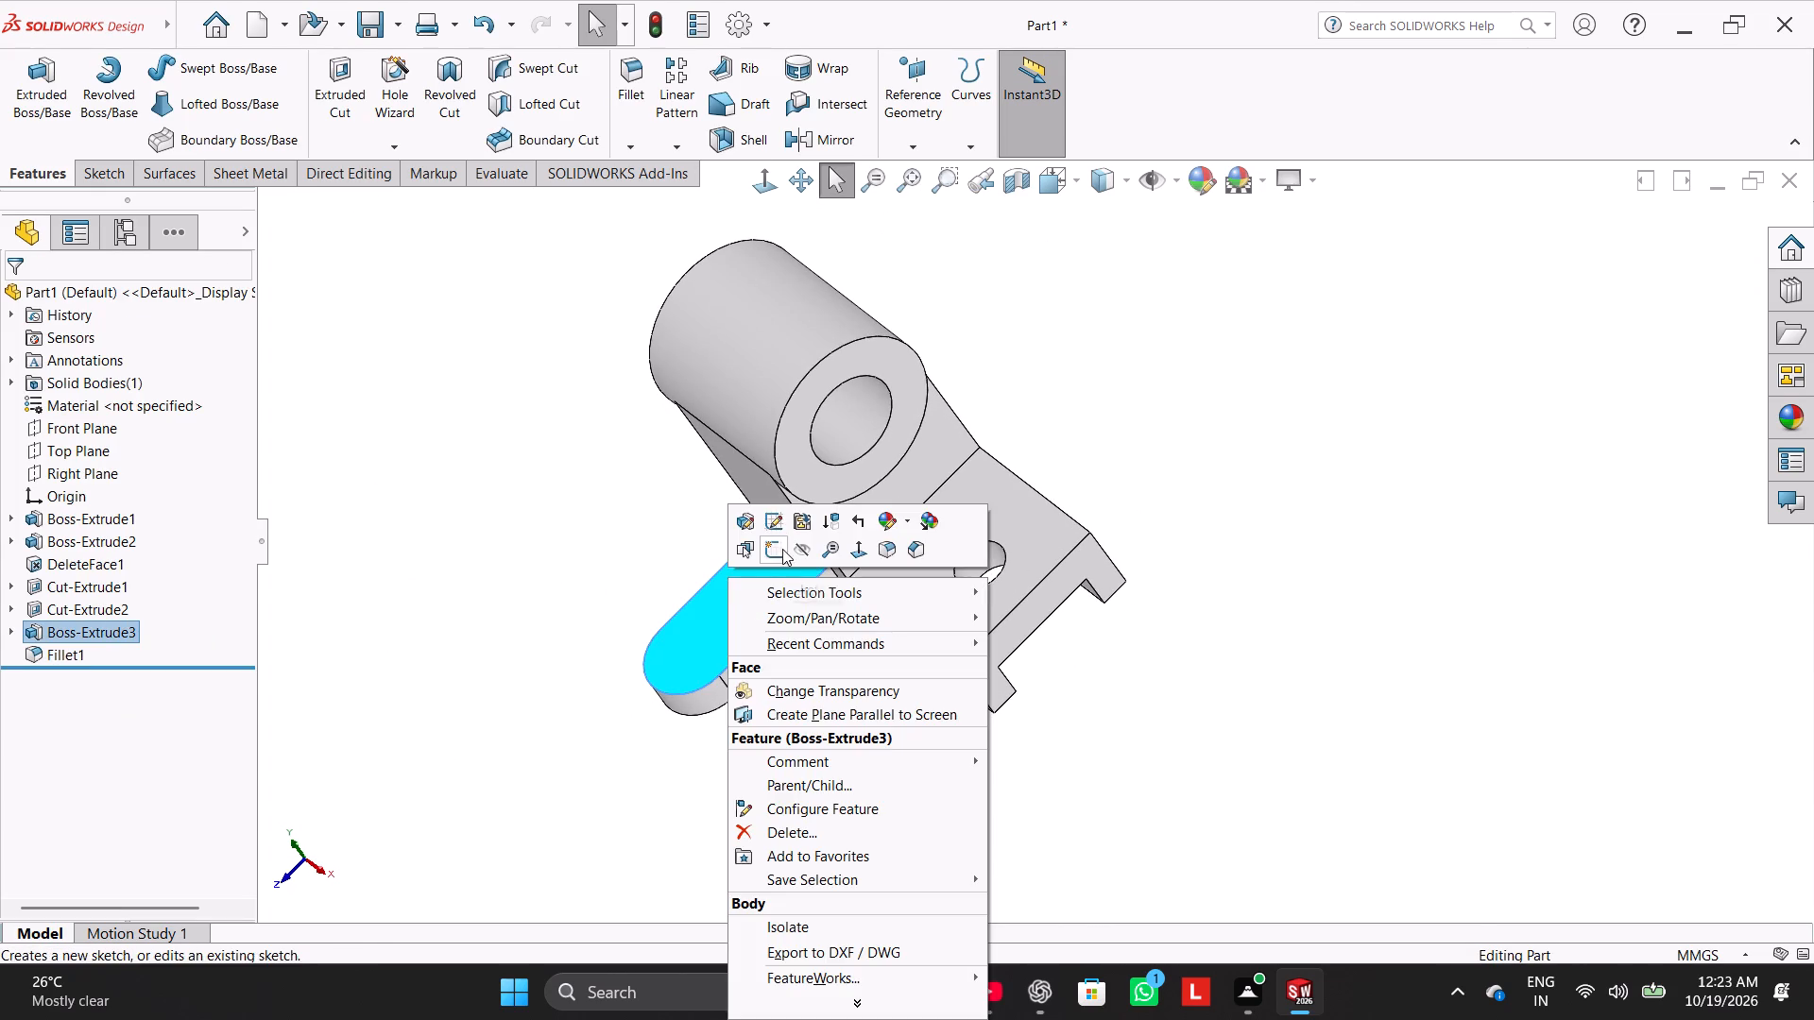
{"action": "left_click", "coordinate": [779, 544]}
{"action": "left_click", "coordinate": [412, 606]}
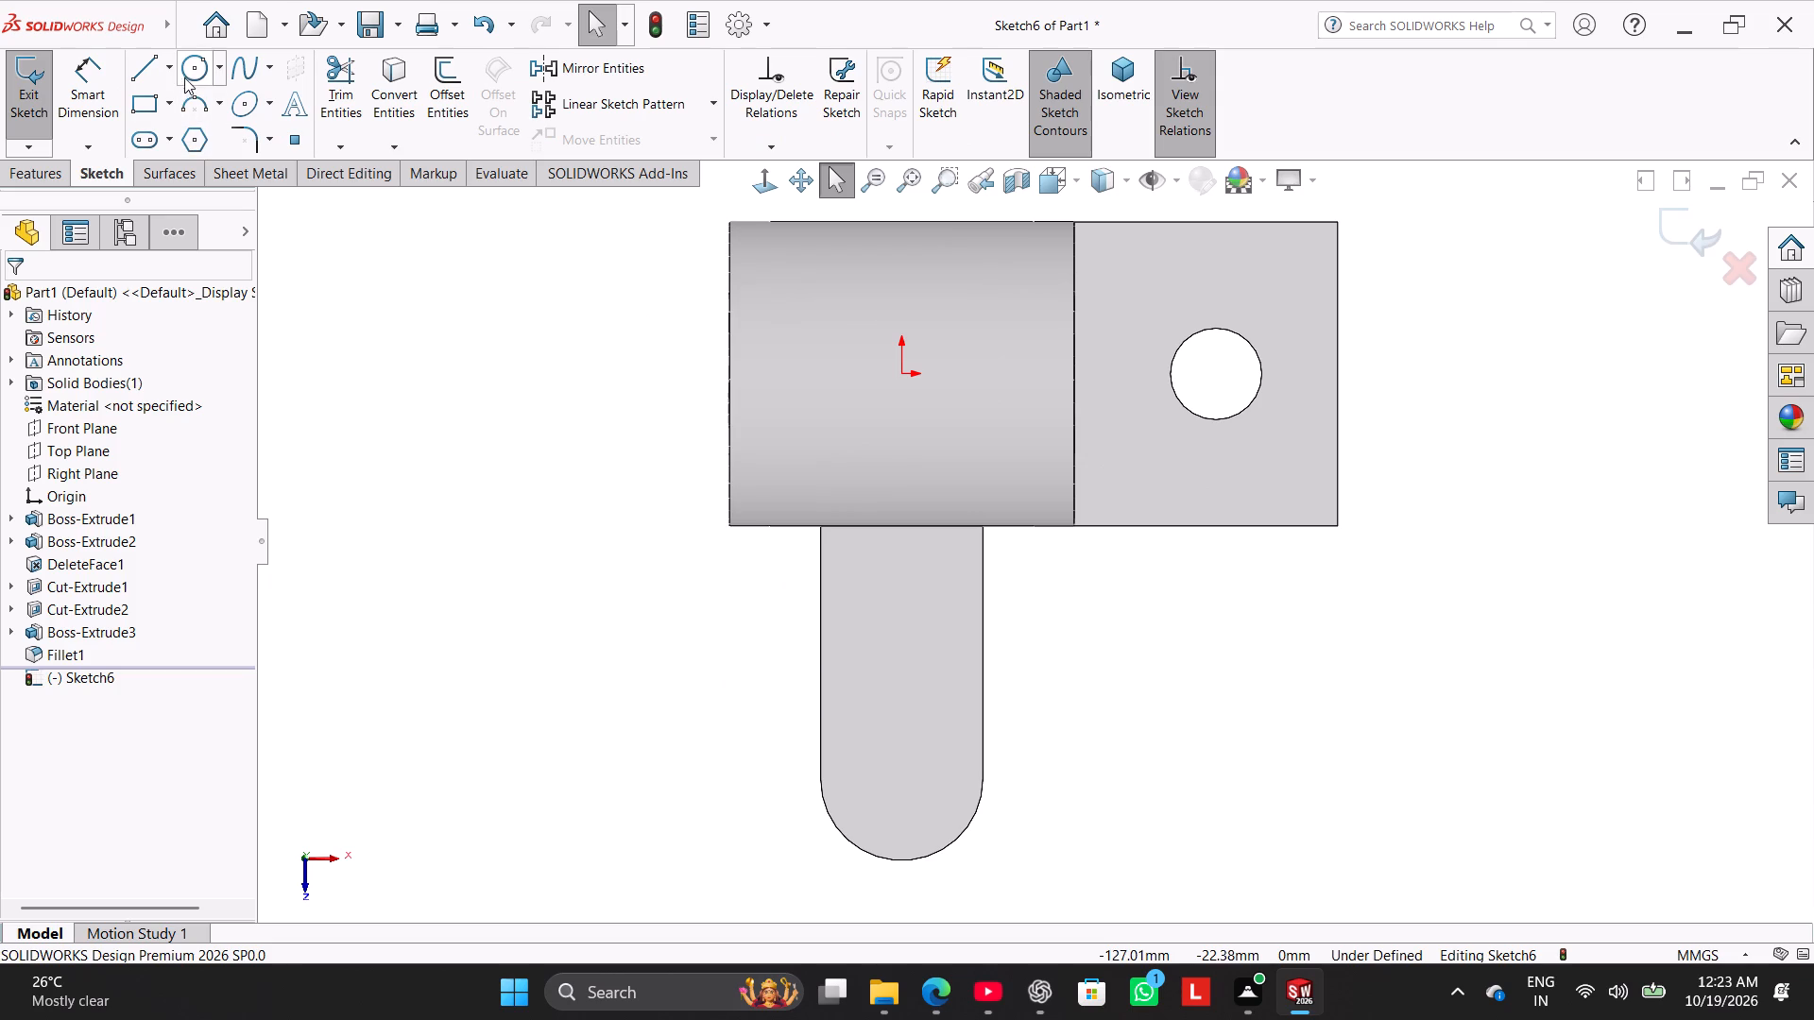
Sketch two concentric circles centred on the arm's rounded end, the larger one about 20.7 mm in diameter.
{"action": "left_click", "coordinate": [184, 76]}
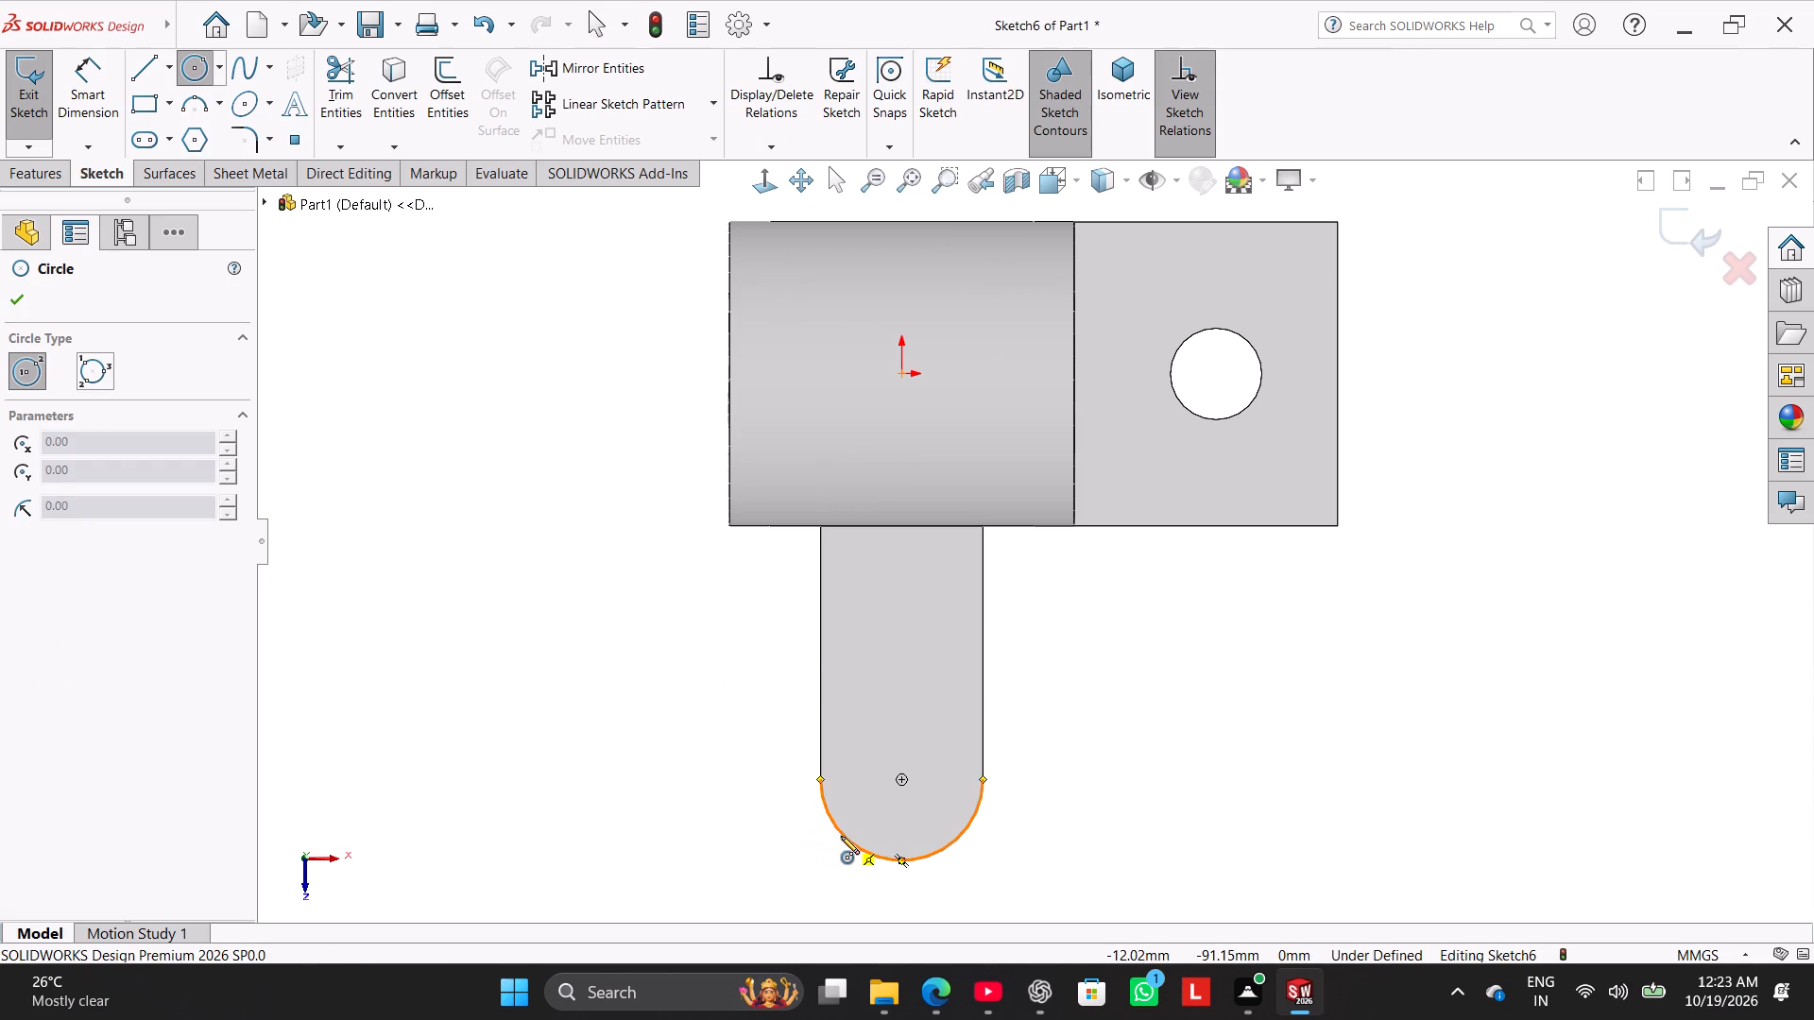
{"action": "left_click", "coordinate": [900, 778]}
{"action": "left_click", "coordinate": [927, 825]}
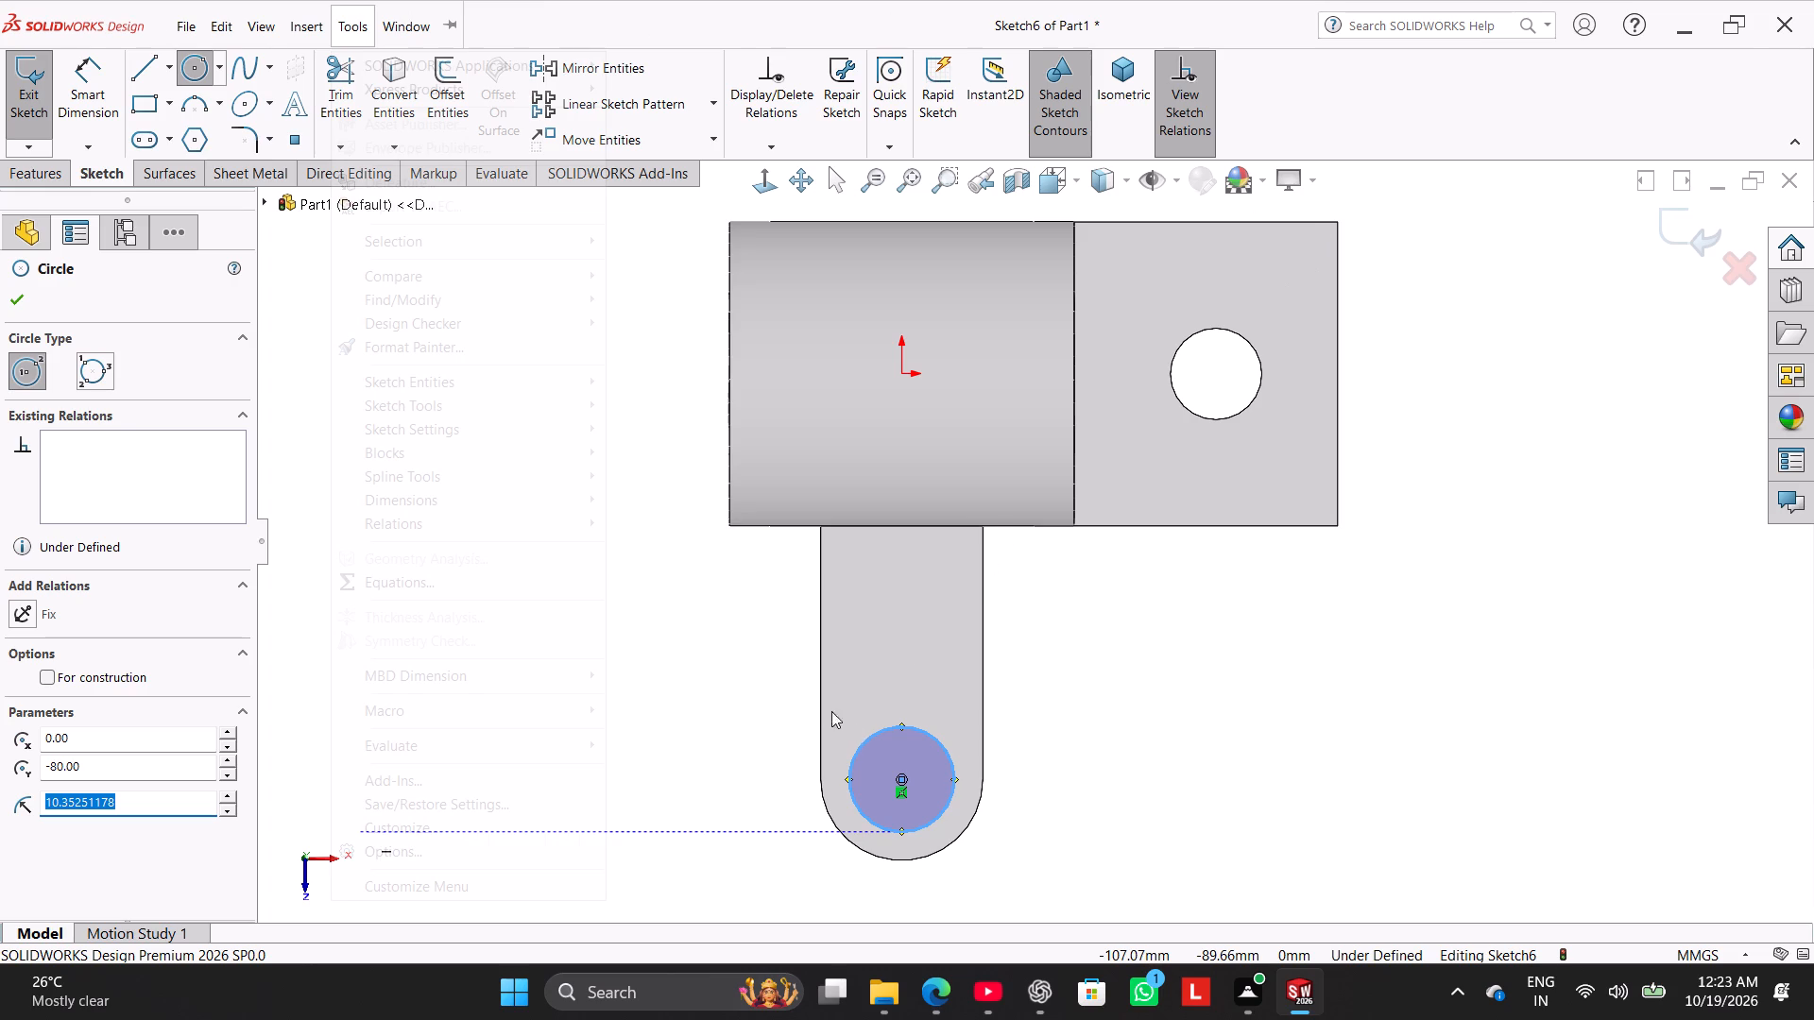
{"action": "left_click", "coordinate": [795, 688]}
{"action": "right_click", "coordinate": [774, 688]}
{"action": "left_click", "coordinate": [794, 700]}
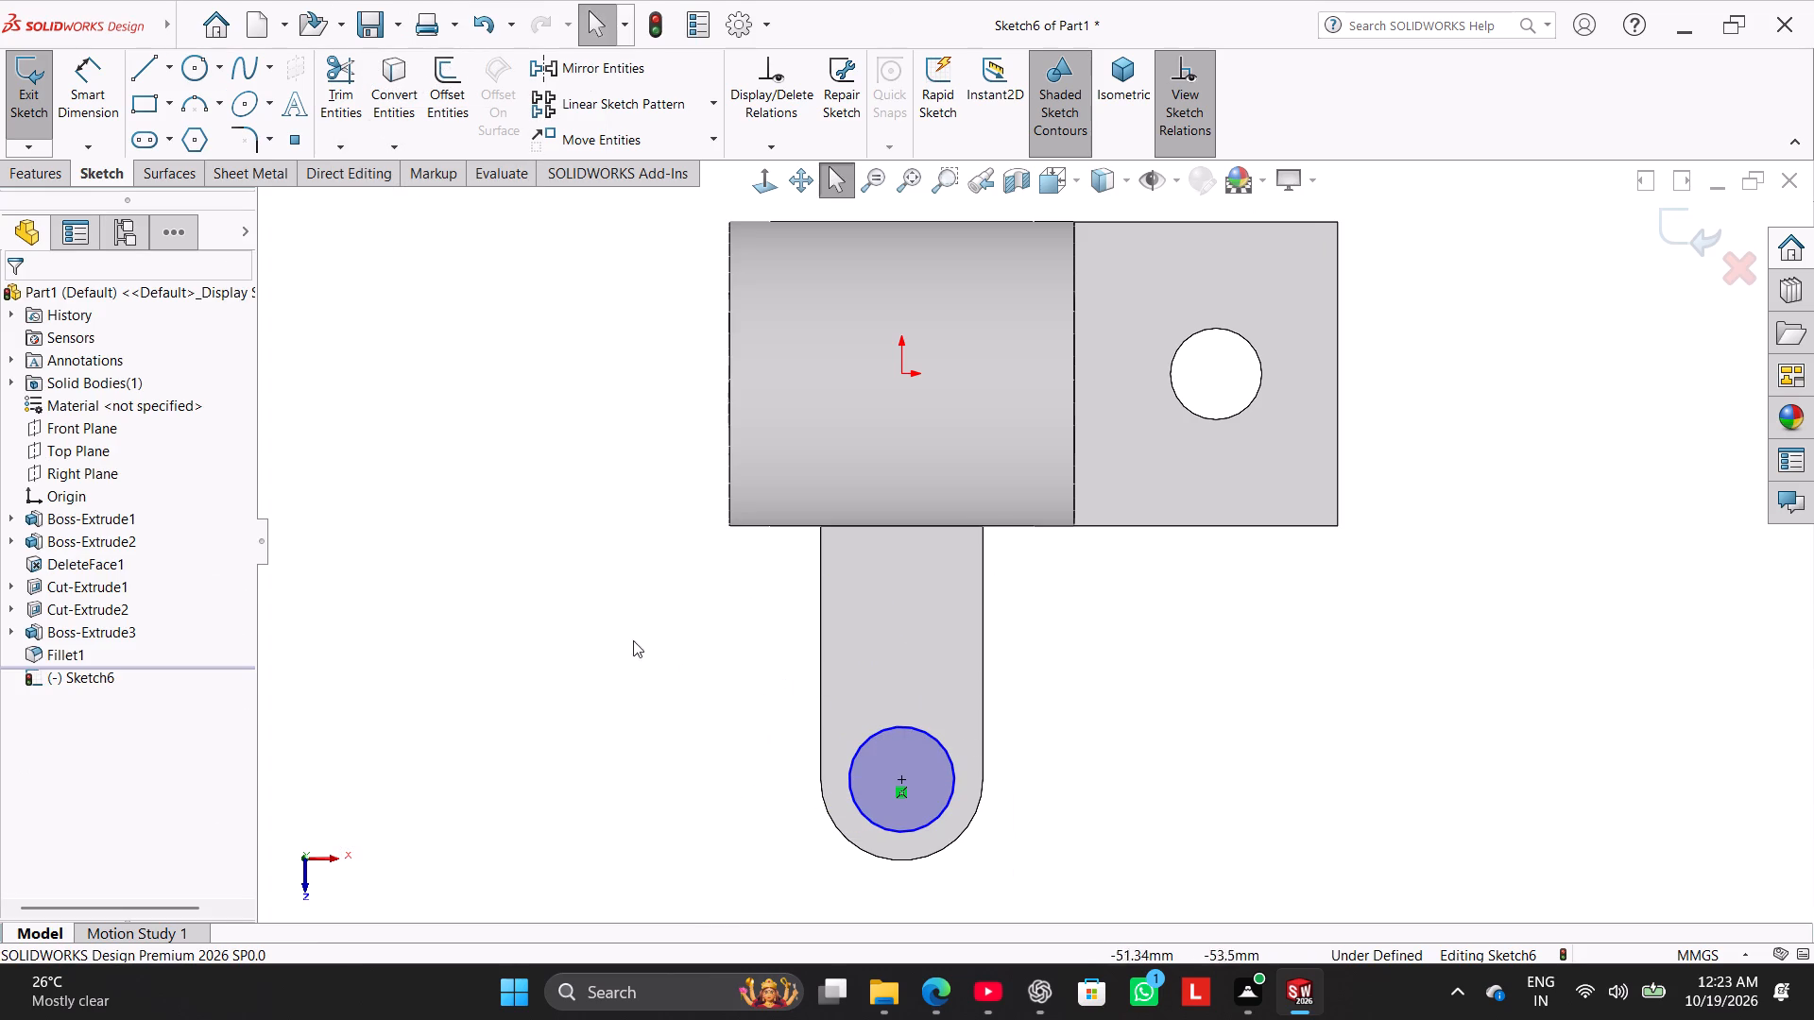
{"action": "left_click", "coordinate": [197, 71]}
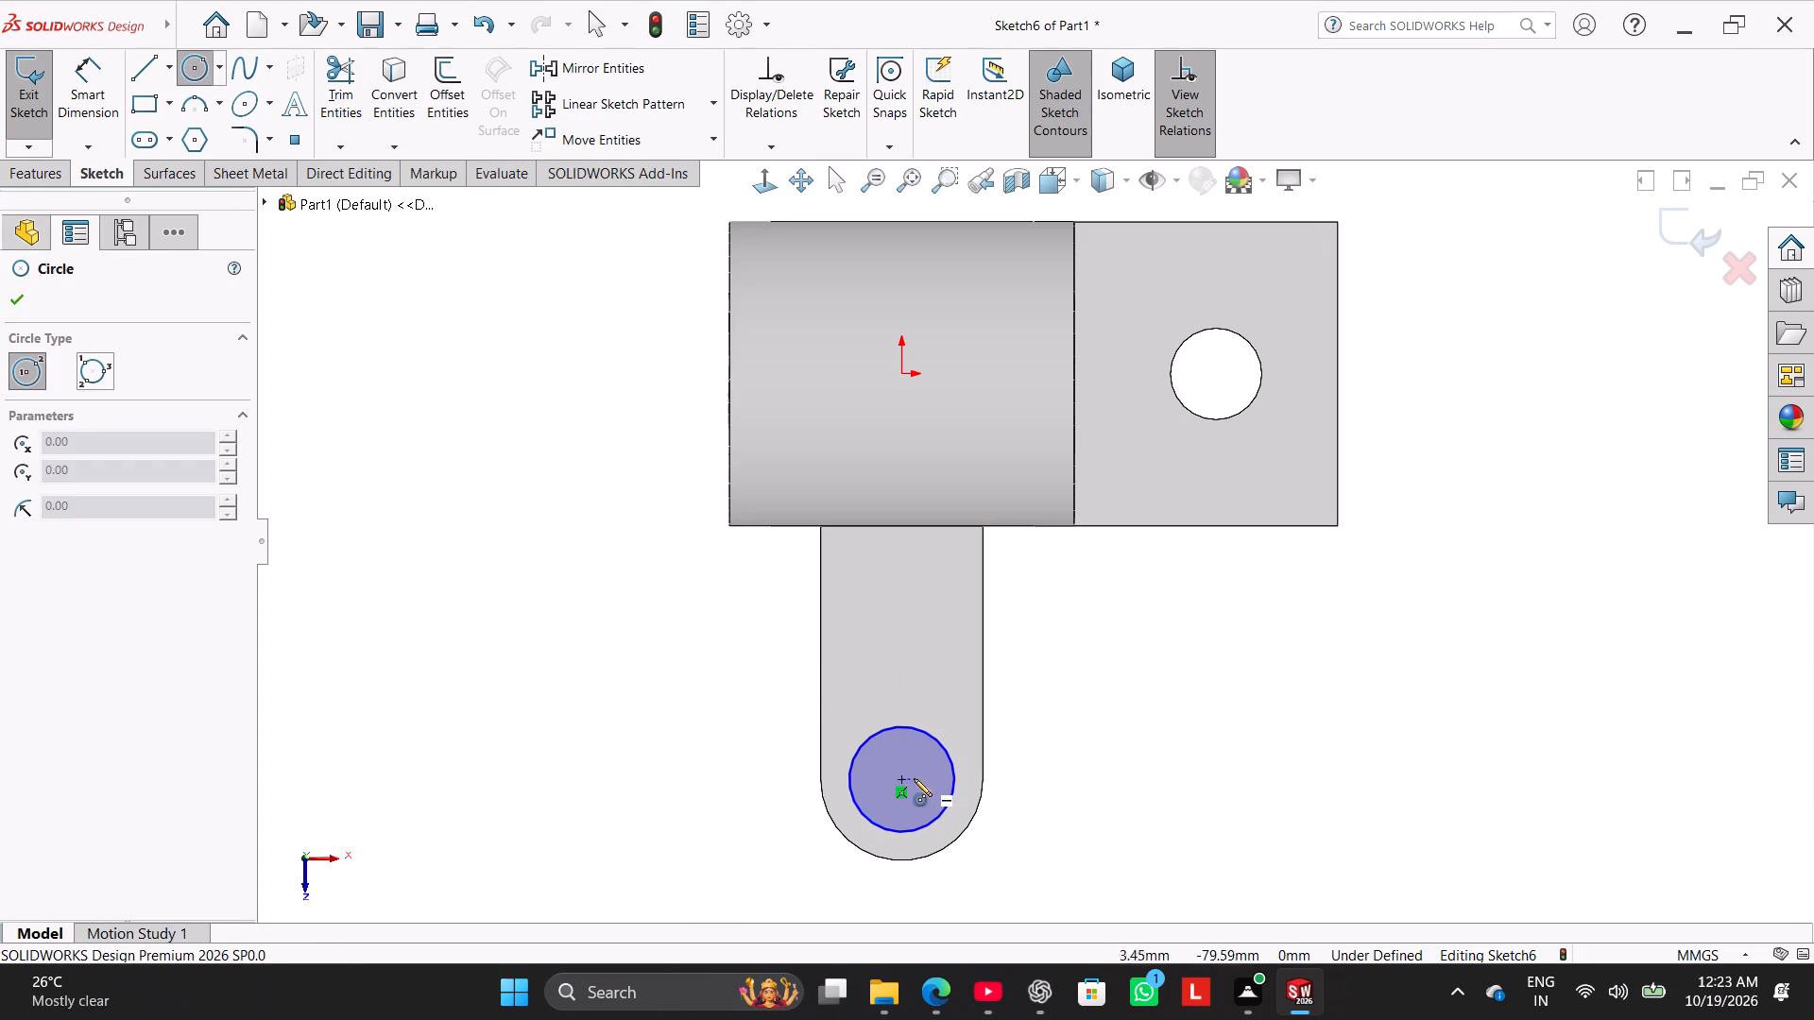
{"action": "left_click", "coordinate": [903, 778]}
{"action": "left_click", "coordinate": [921, 804]}
{"action": "right_click", "coordinate": [621, 693]}
{"action": "left_click", "coordinate": [649, 710]}
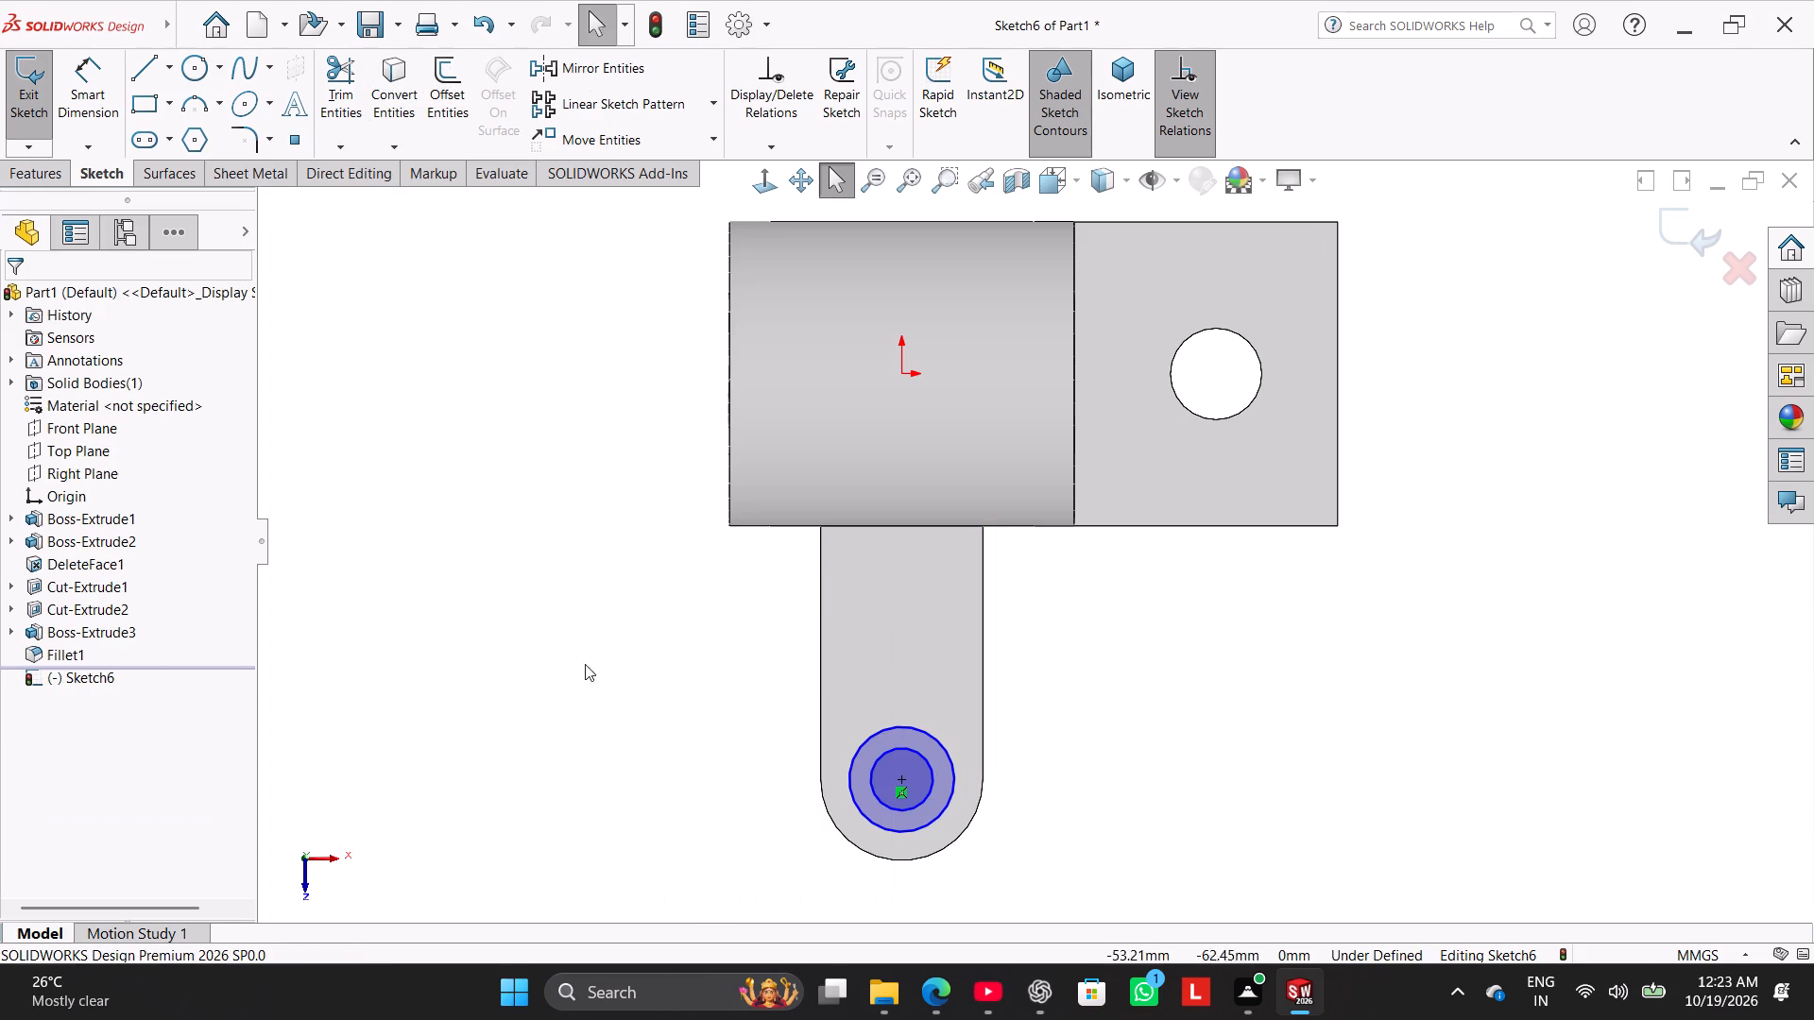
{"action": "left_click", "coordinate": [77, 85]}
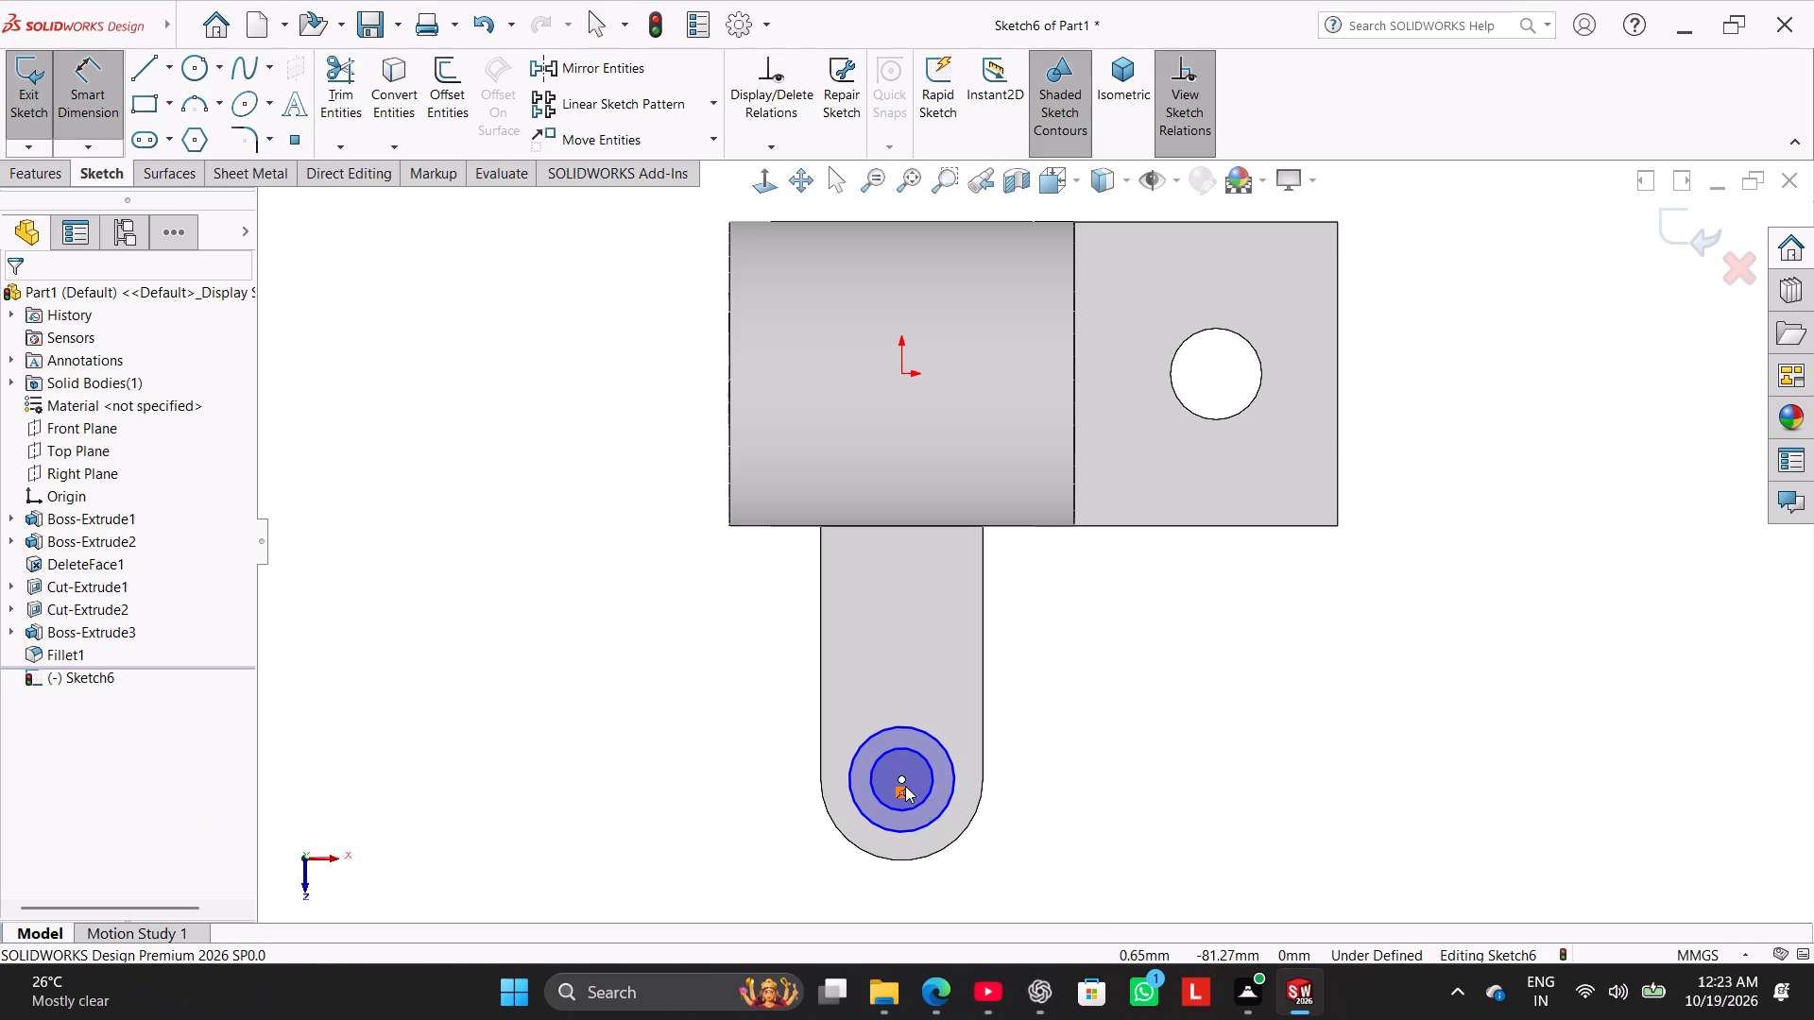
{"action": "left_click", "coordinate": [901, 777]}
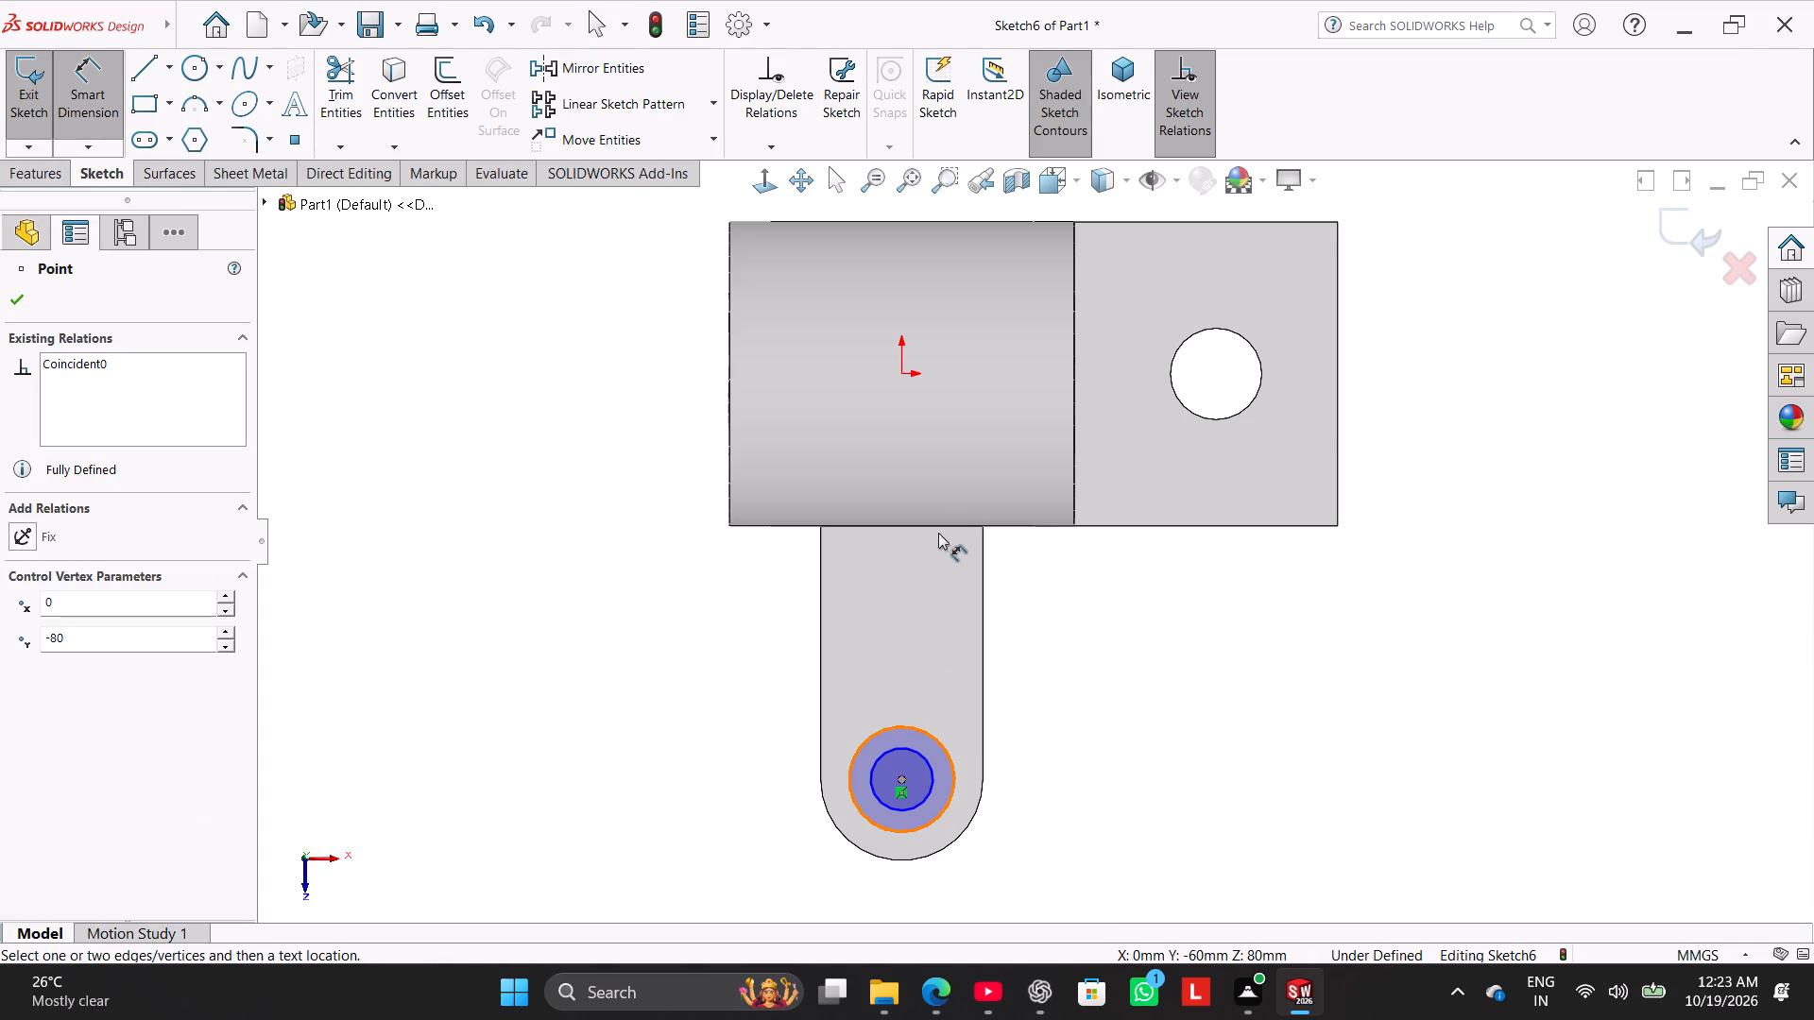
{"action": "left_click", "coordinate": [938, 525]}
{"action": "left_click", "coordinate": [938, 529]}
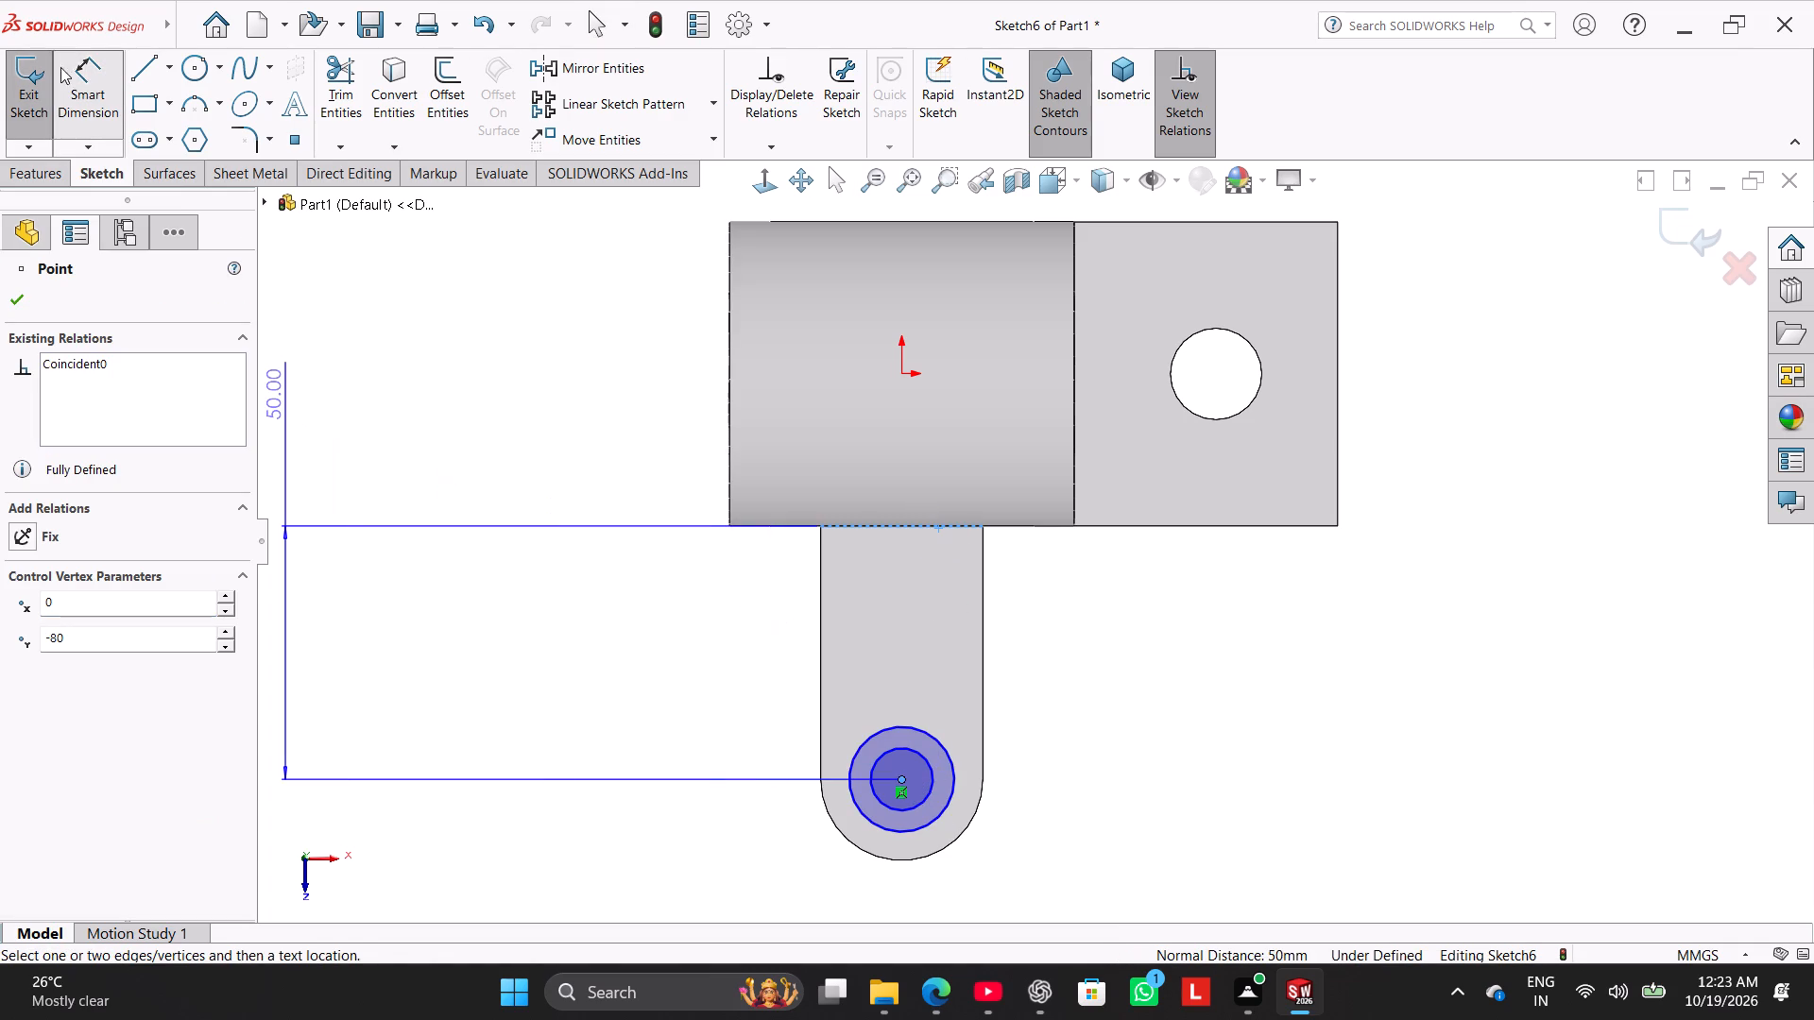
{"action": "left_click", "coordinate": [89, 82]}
Dimension the larger circle's diameter as 16 mm.
{"action": "left_click", "coordinate": [107, 98]}
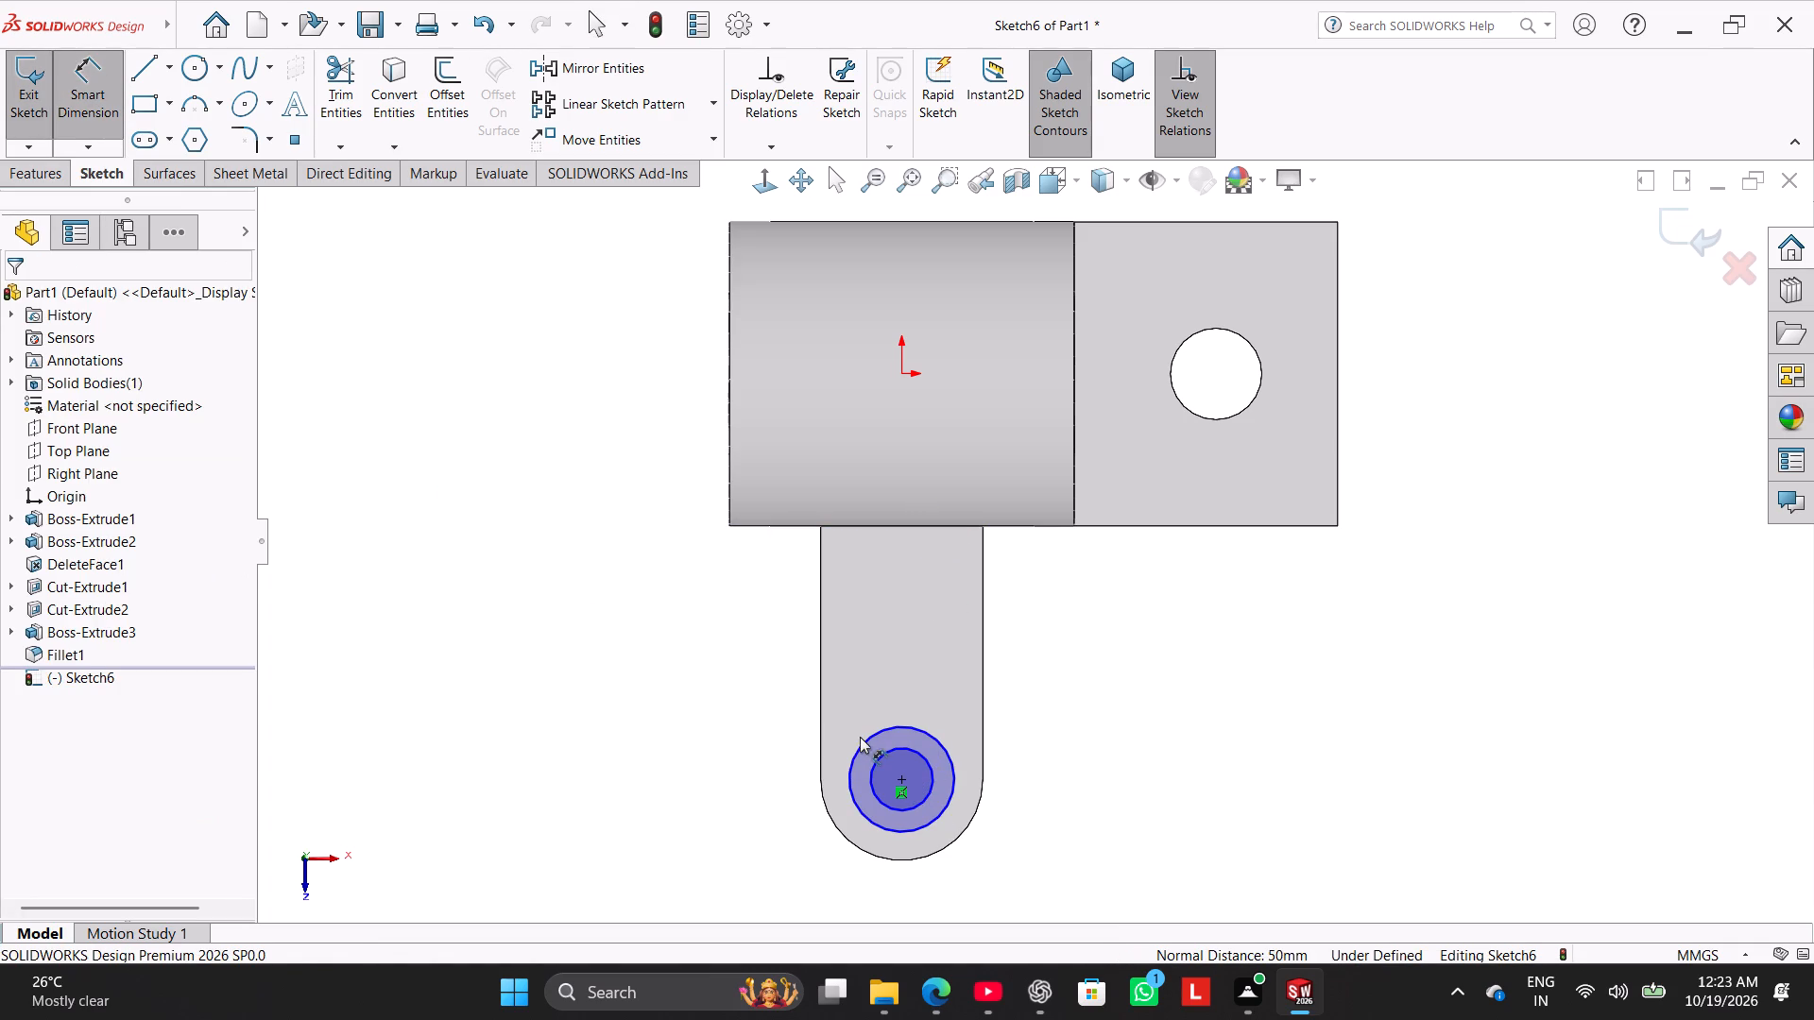
{"action": "left_click_drag", "start_coordinate": [863, 737], "coordinate": [806, 719]}
{"action": "left_click", "coordinate": [708, 688]}
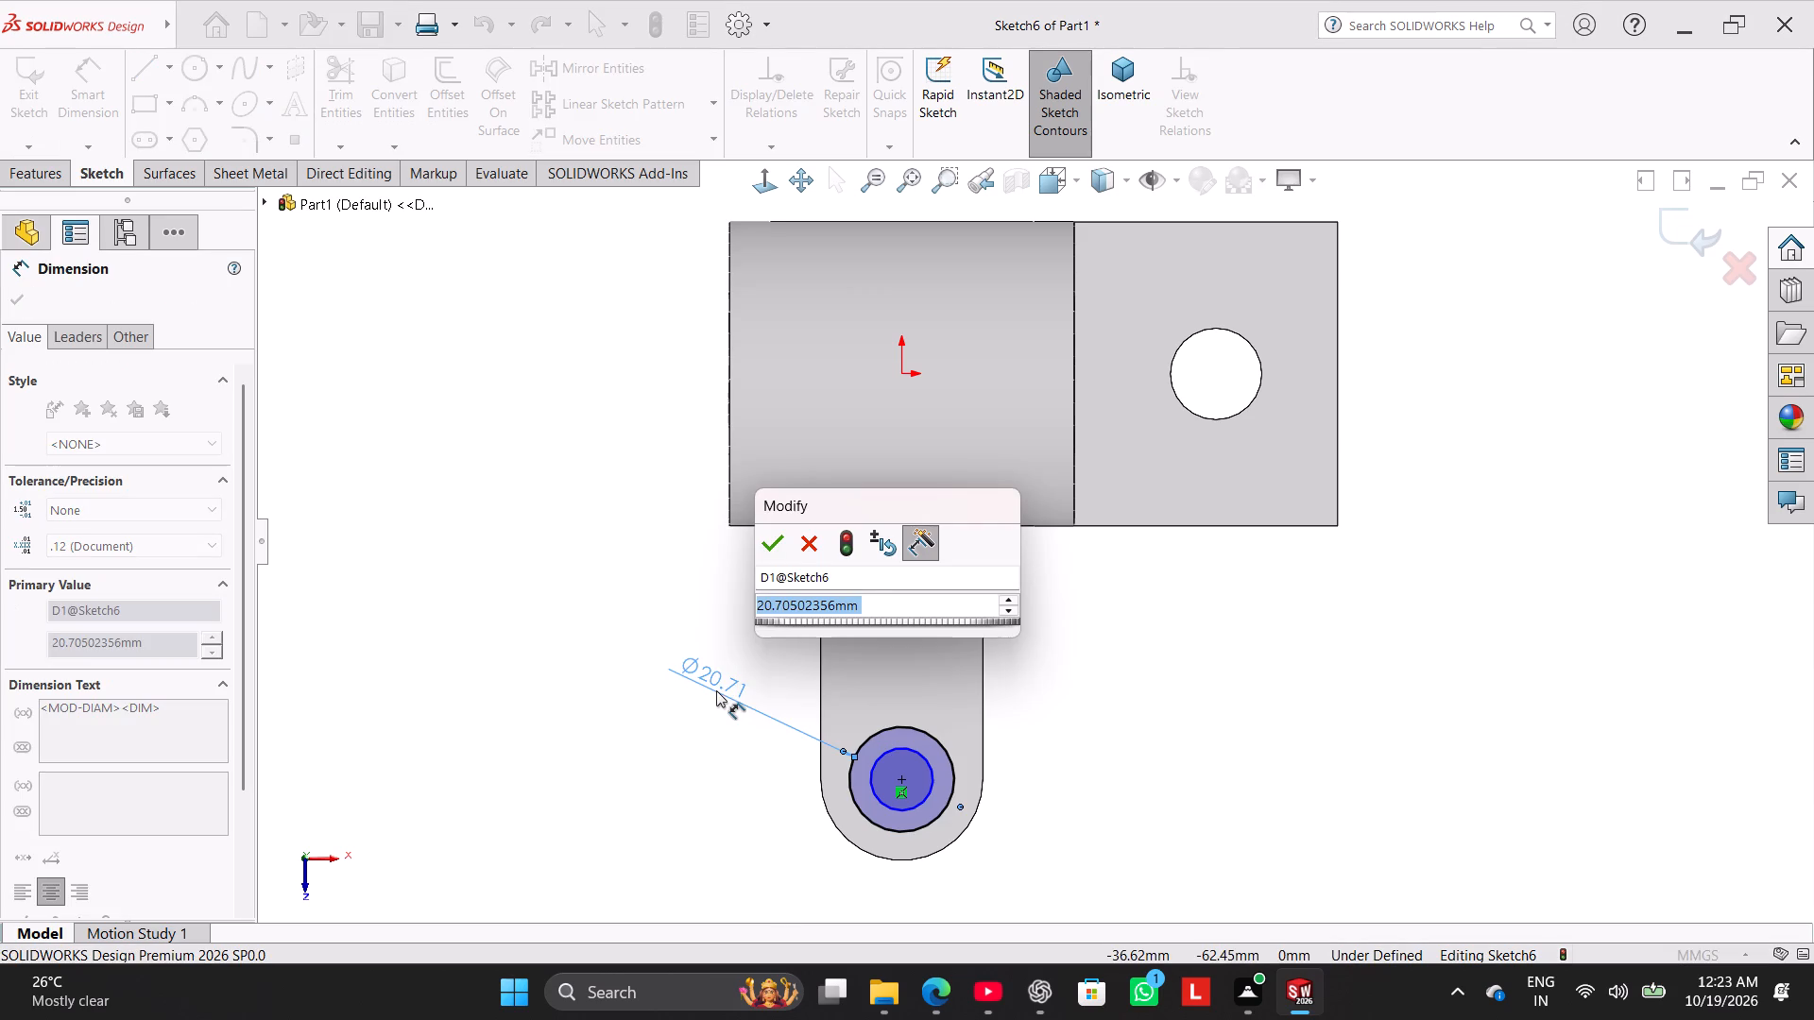
{"action": "type", "text": "16"}
{"action": "key", "text": "Return"}
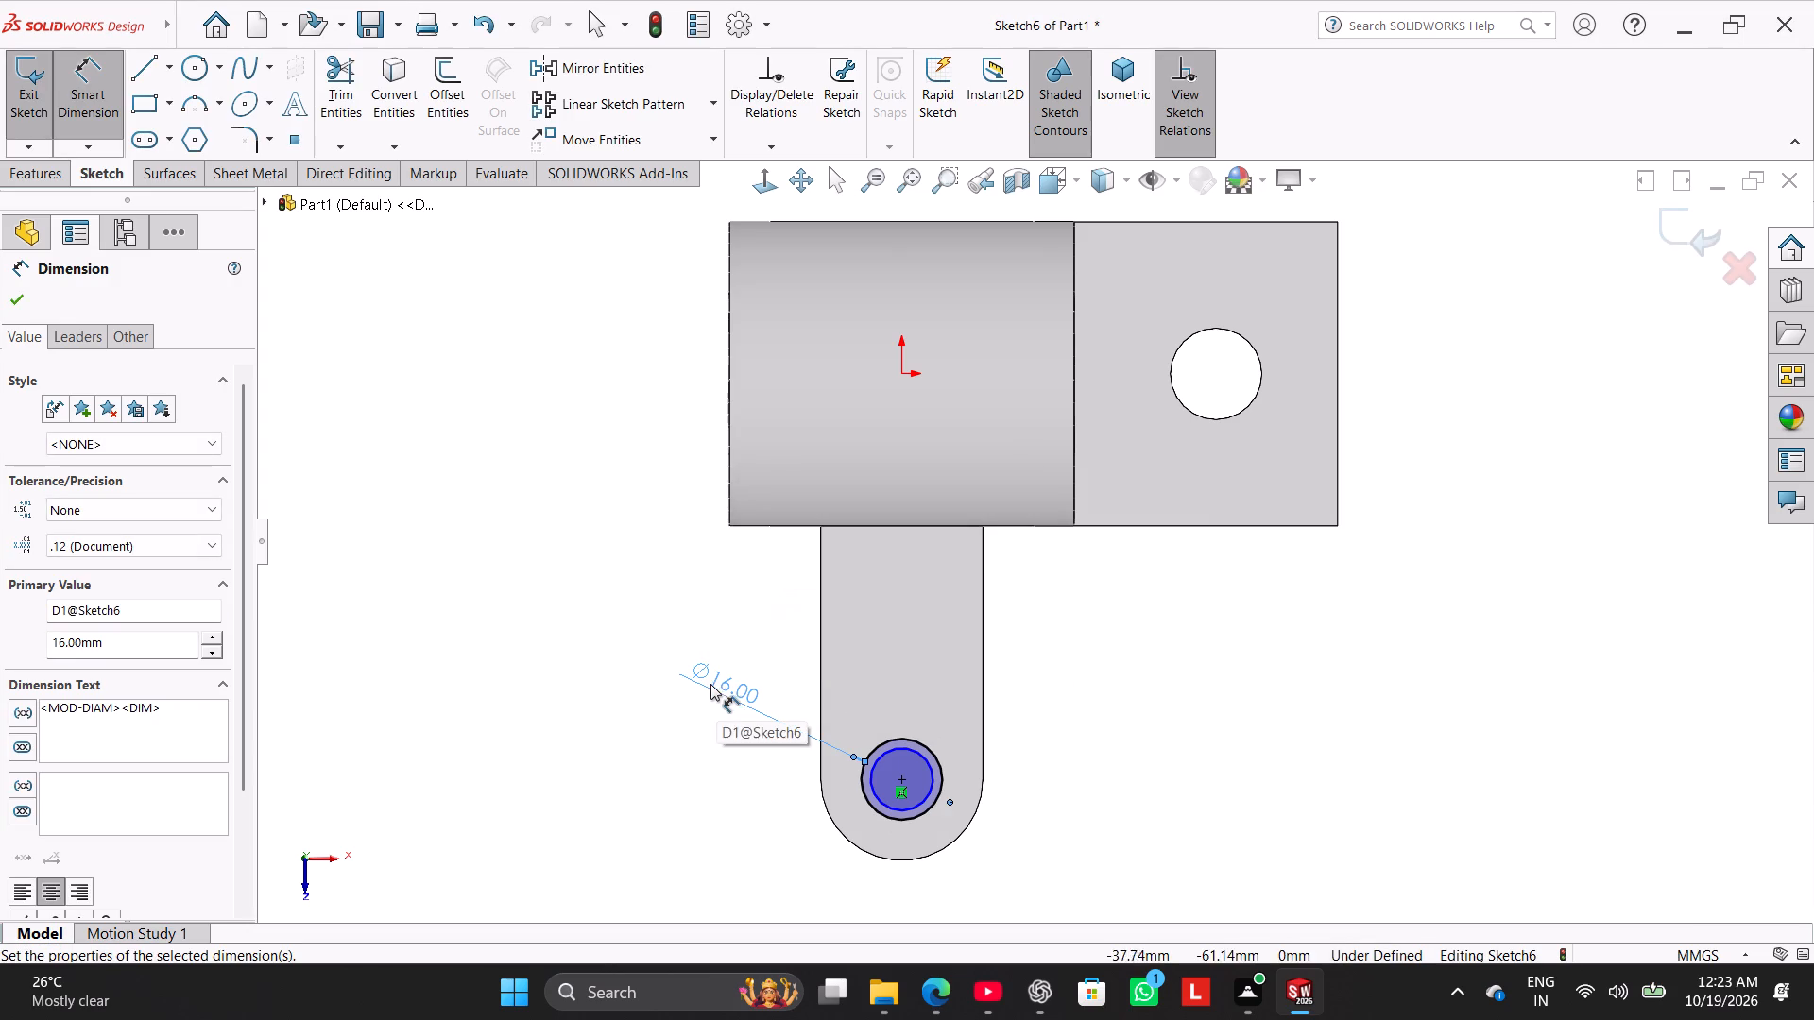
{"action": "right_click", "coordinate": [978, 738]}
{"action": "left_click", "coordinate": [1051, 797]}
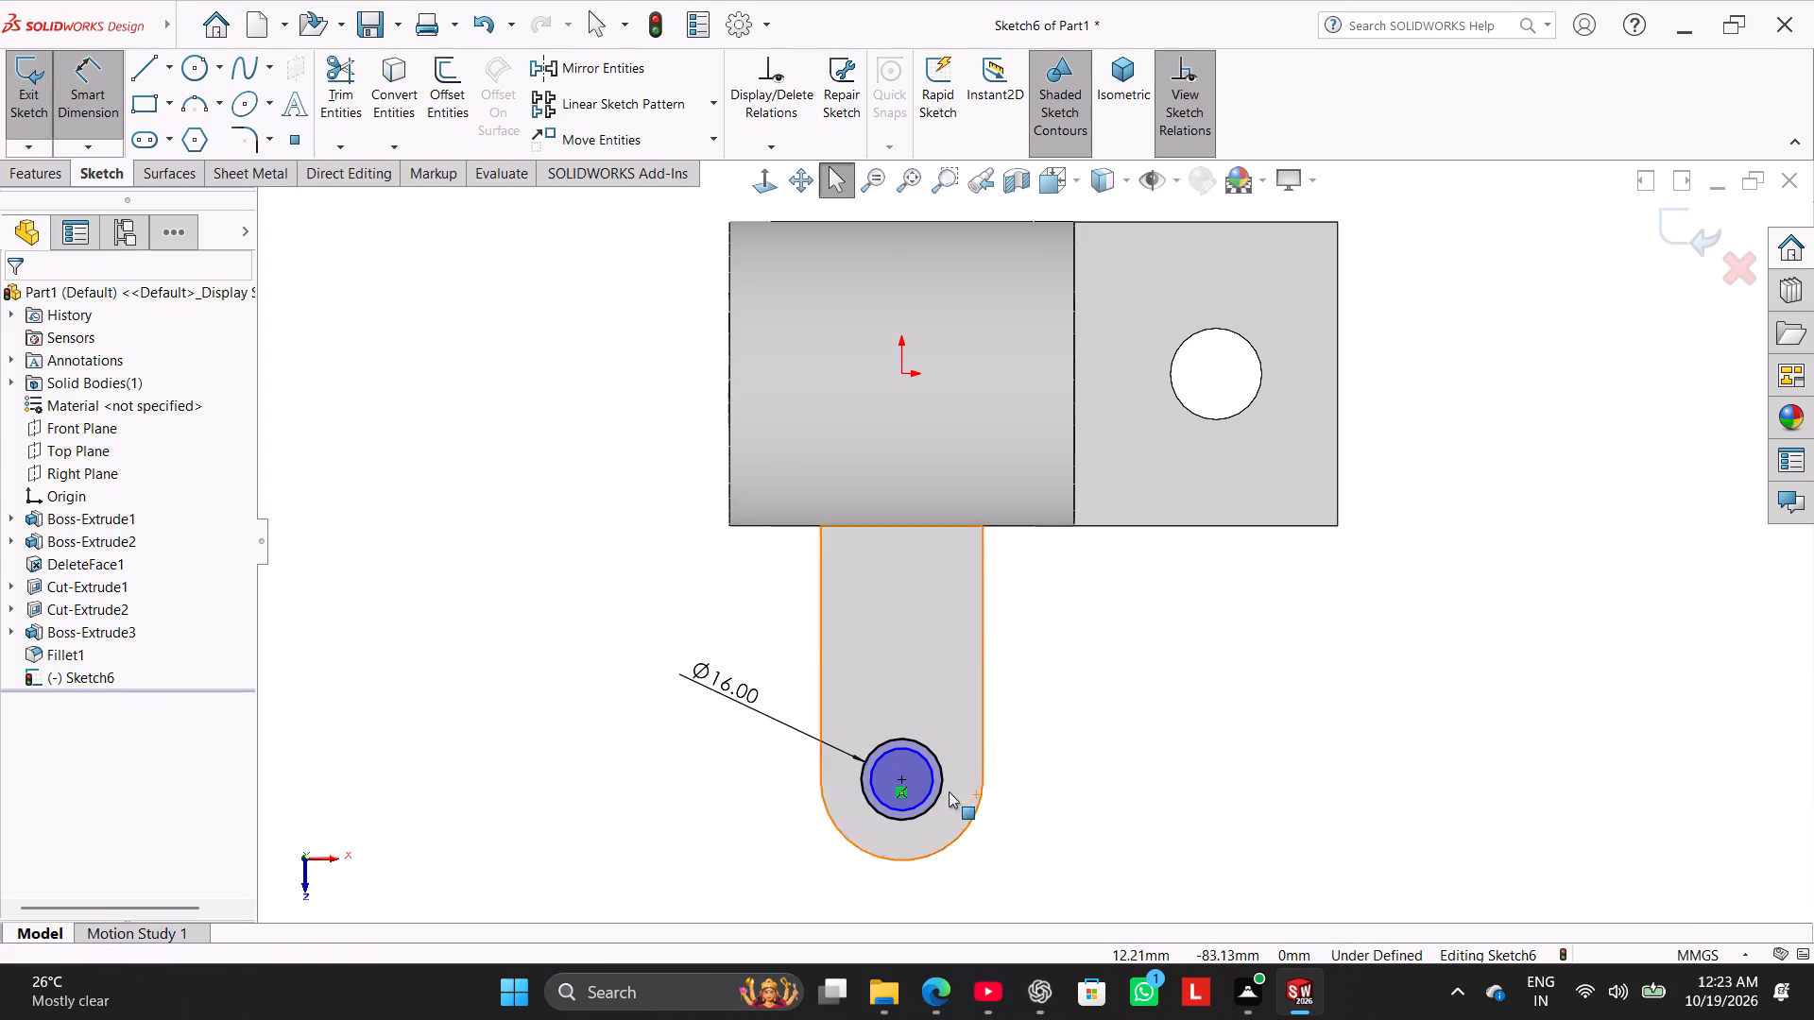
Enlarge the undimensioned inner circle out to the arm's rounded edge and dimension its diameter as 32 mm.
{"action": "left_click_drag", "start_coordinate": [920, 803], "coordinate": [925, 849]}
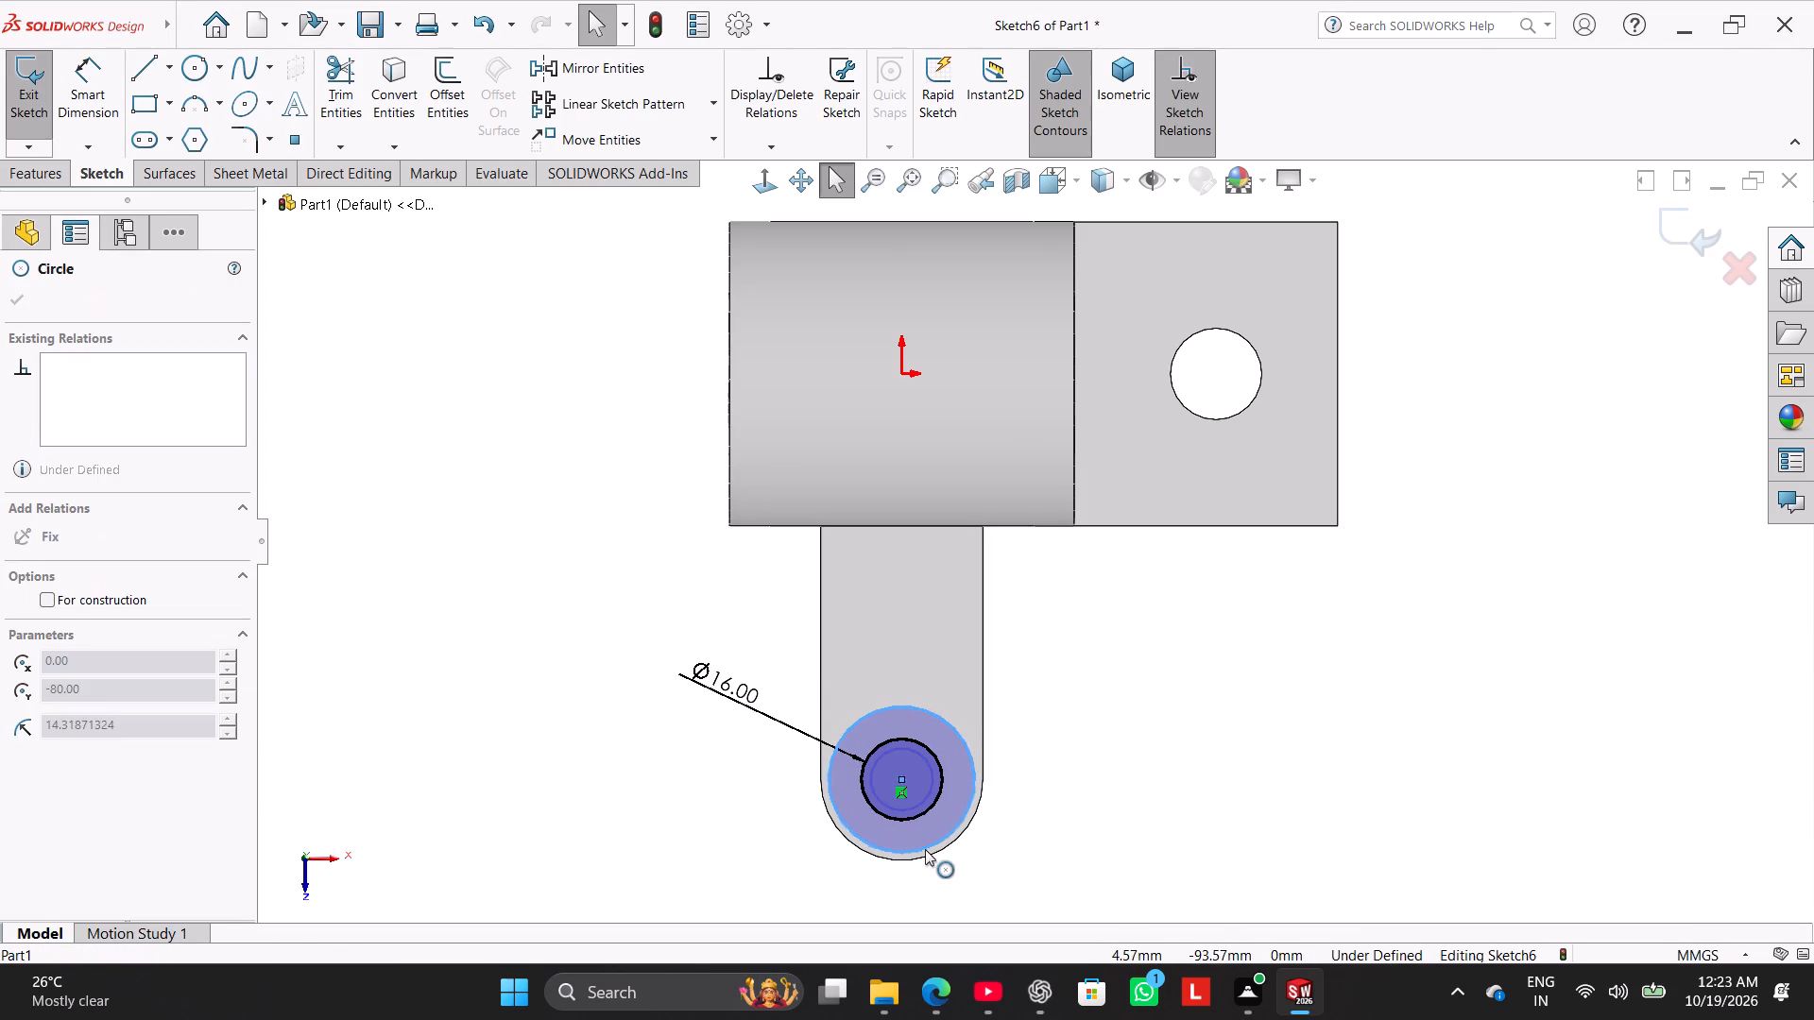
{"action": "left_click_drag", "start_coordinate": [925, 849], "coordinate": [917, 871]}
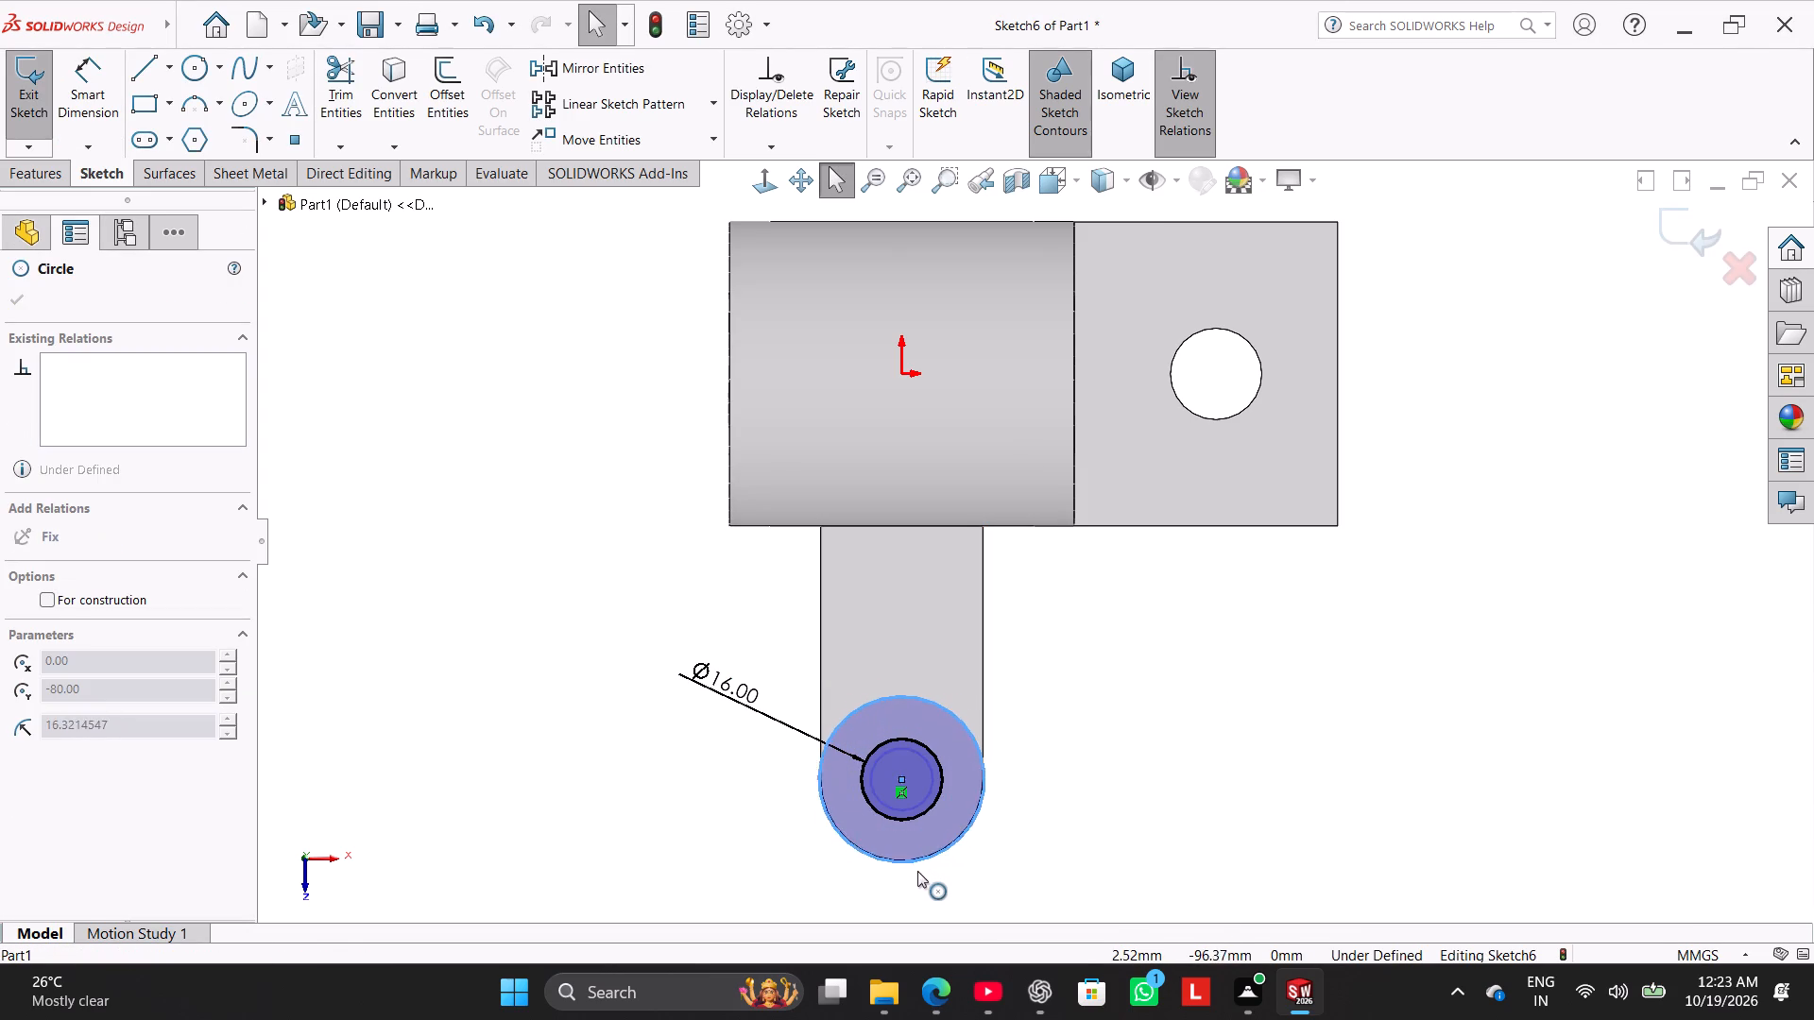
{"action": "left_click_drag", "start_coordinate": [917, 871], "coordinate": [918, 857]}
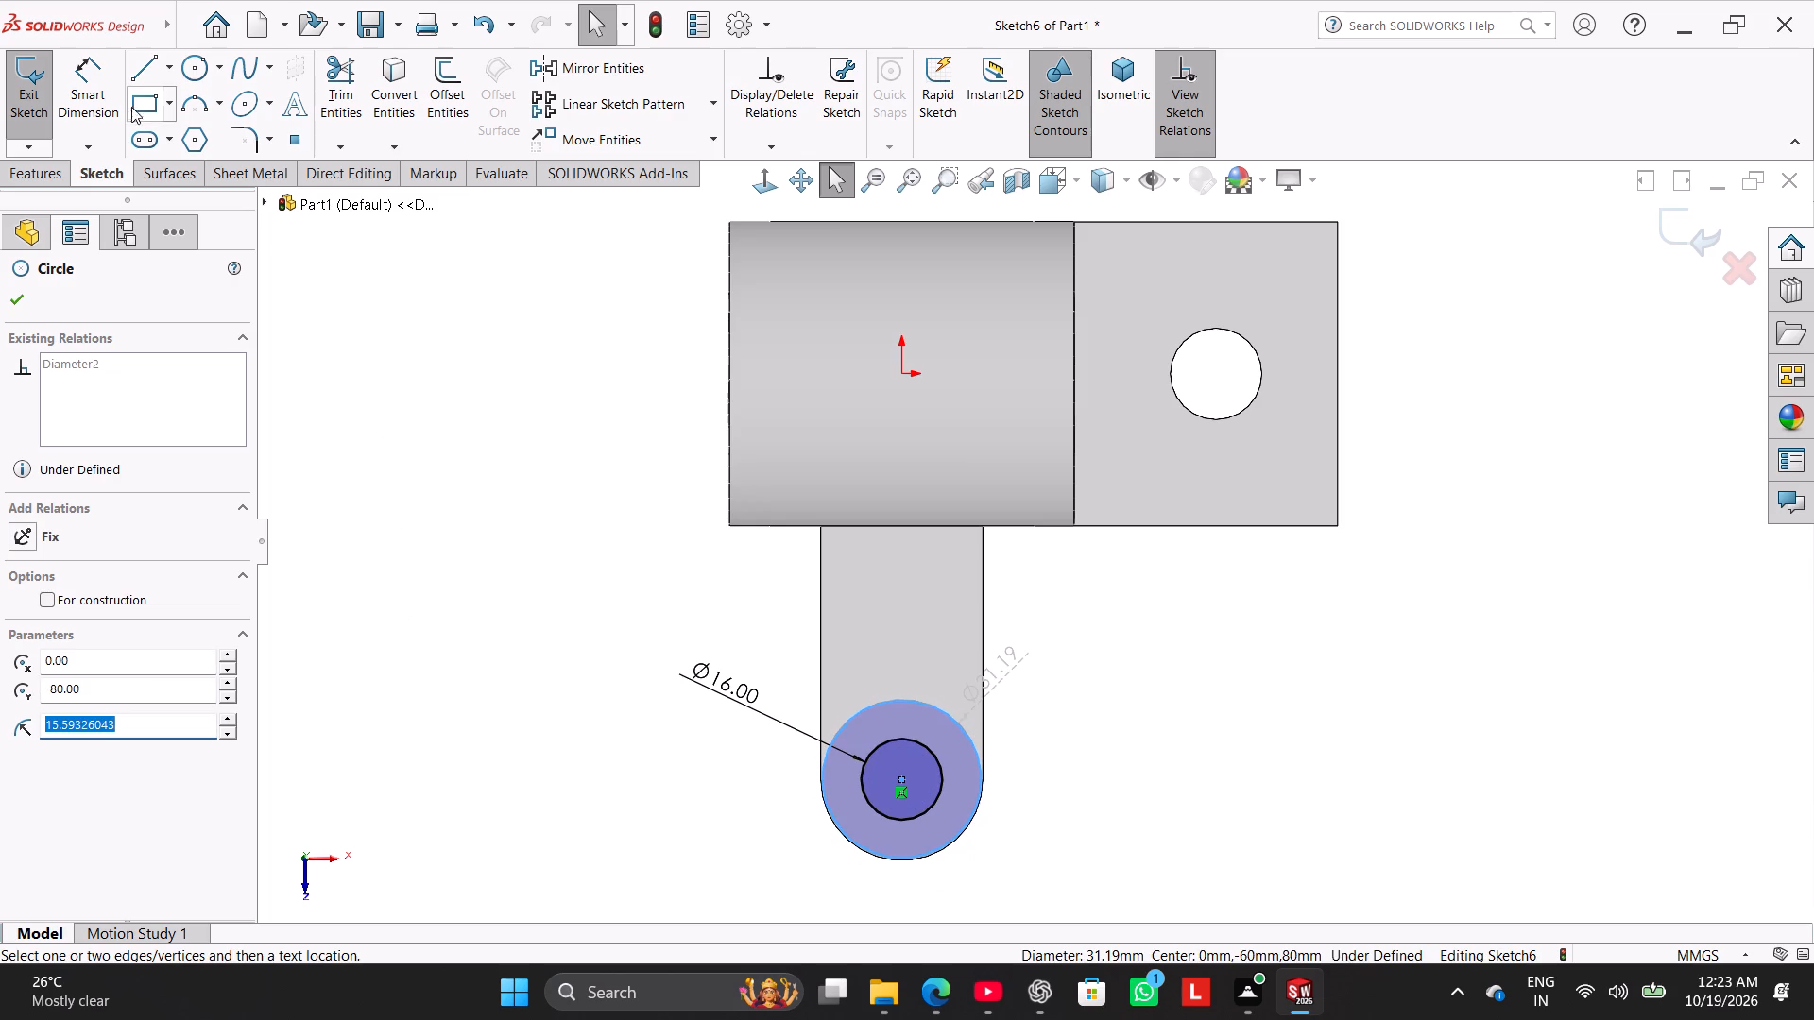
{"action": "left_click", "coordinate": [75, 93]}
{"action": "left_click", "coordinate": [894, 706]}
{"action": "left_click", "coordinate": [889, 706]}
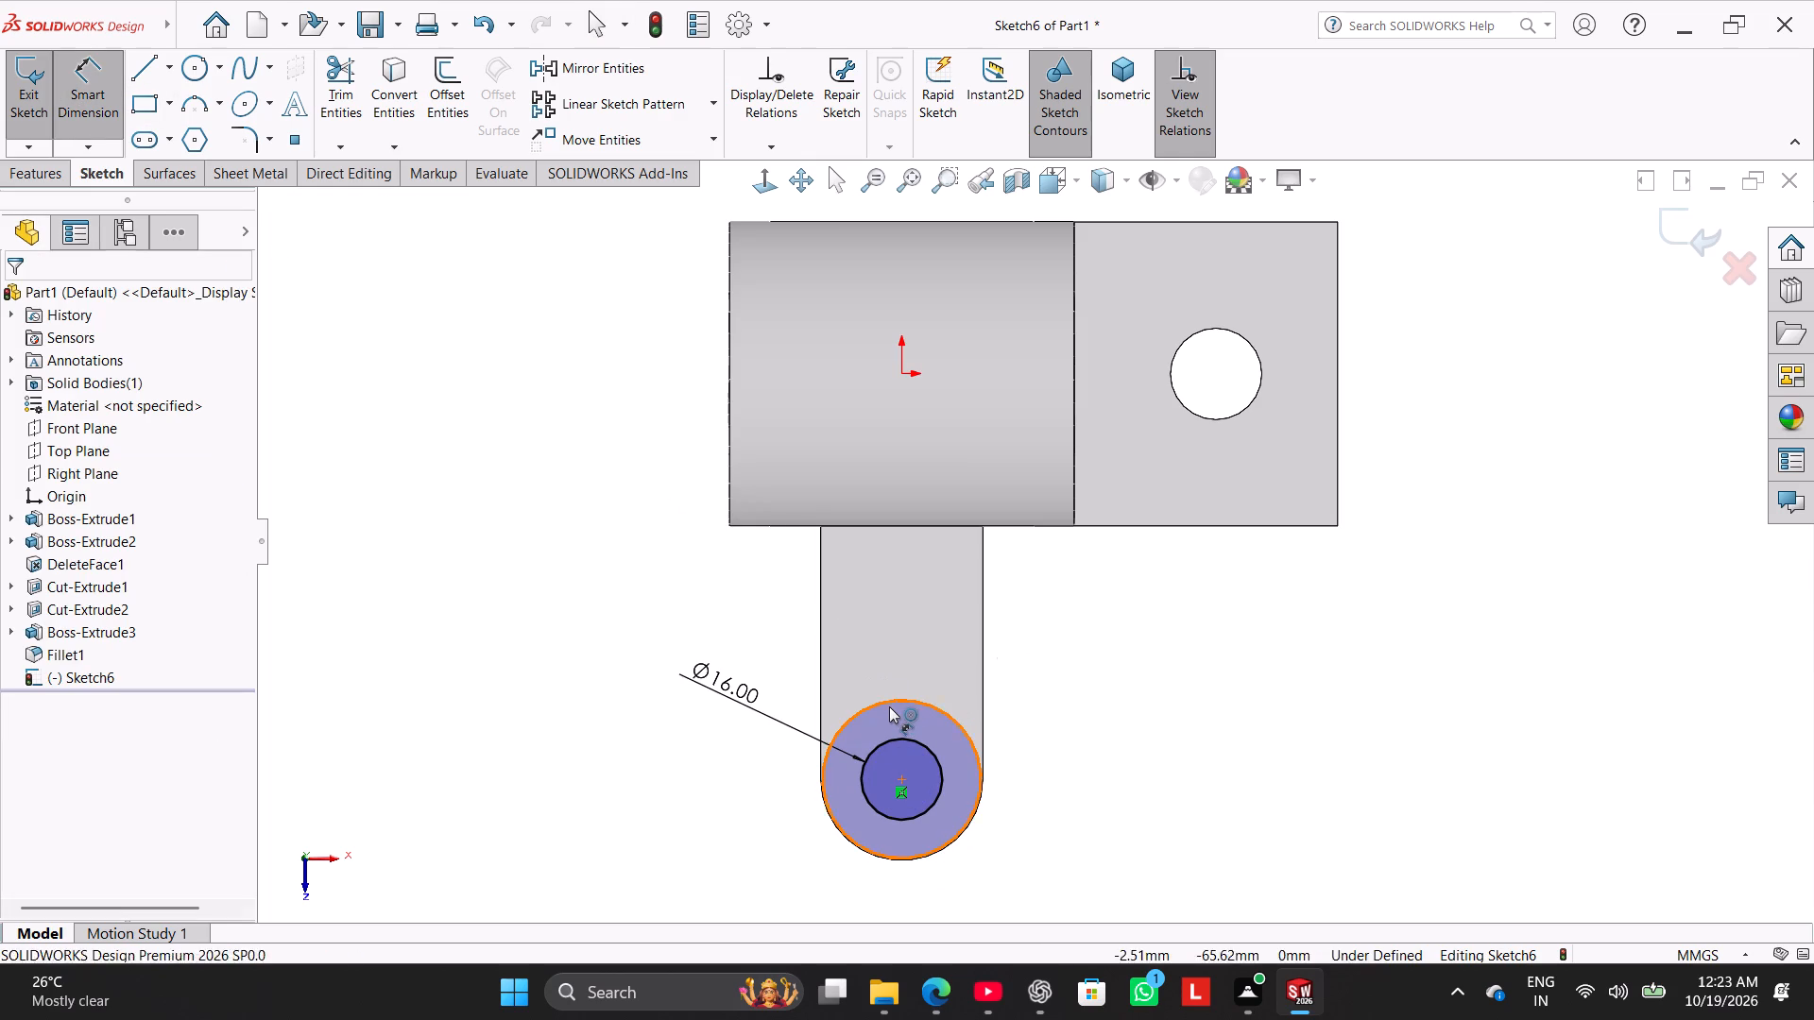
{"action": "left_click", "coordinate": [656, 633]}
{"action": "type", "text": "32"}
{"action": "key", "text": "Return"}
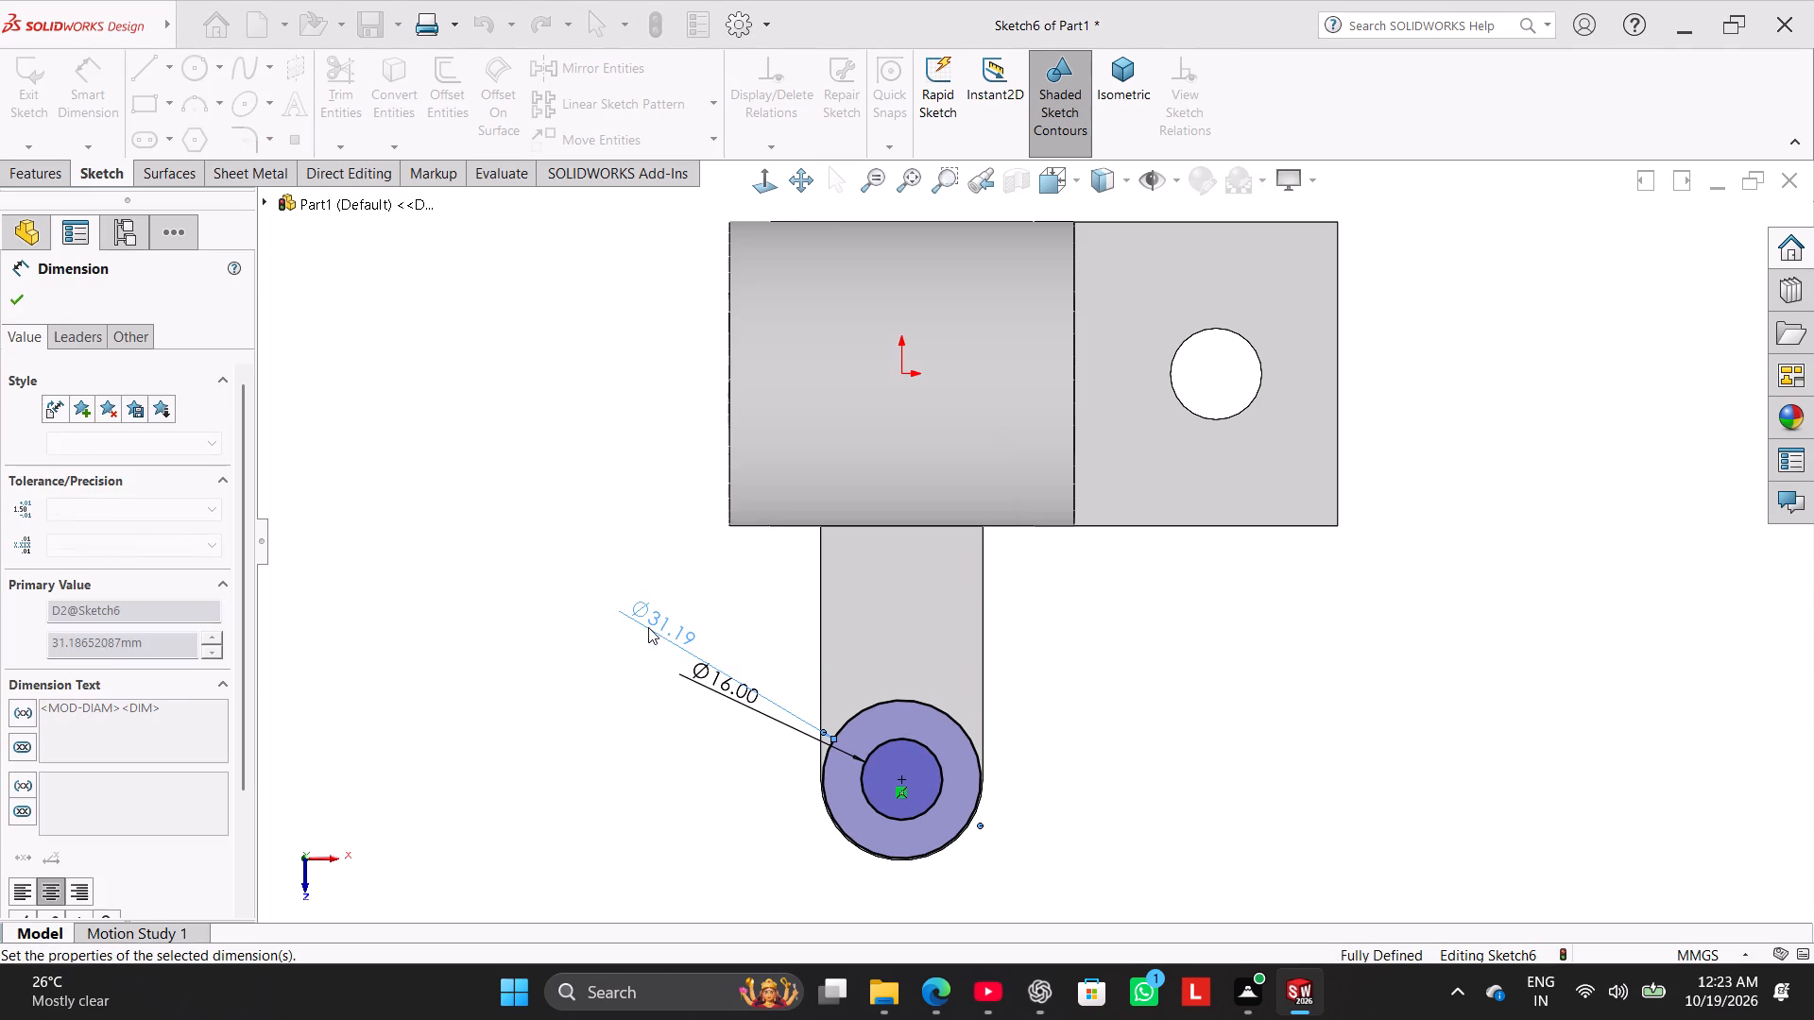
{"action": "right_click", "coordinate": [433, 583]}
{"action": "left_click", "coordinate": [503, 641]}
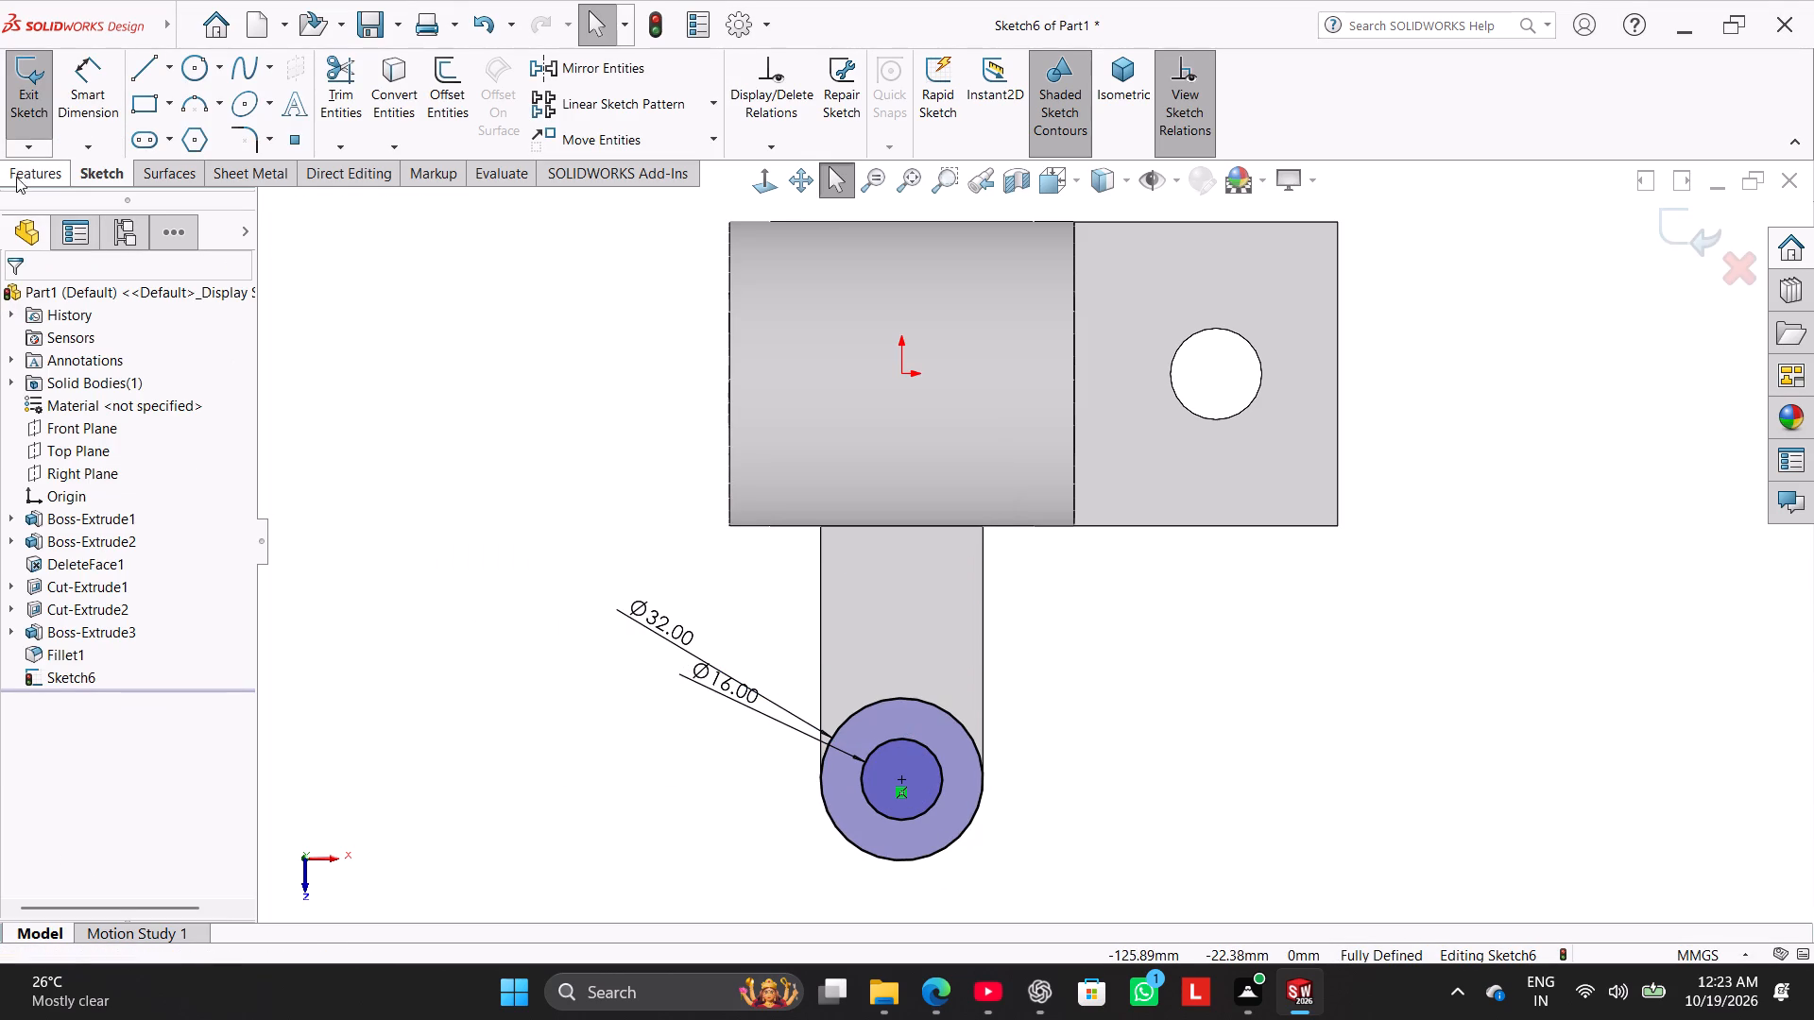
Extrude the ring between the circles upward as a merged boss with a Blind depth of 12 mm.
{"action": "left_click", "coordinate": [24, 168]}
{"action": "left_click", "coordinate": [33, 123]}
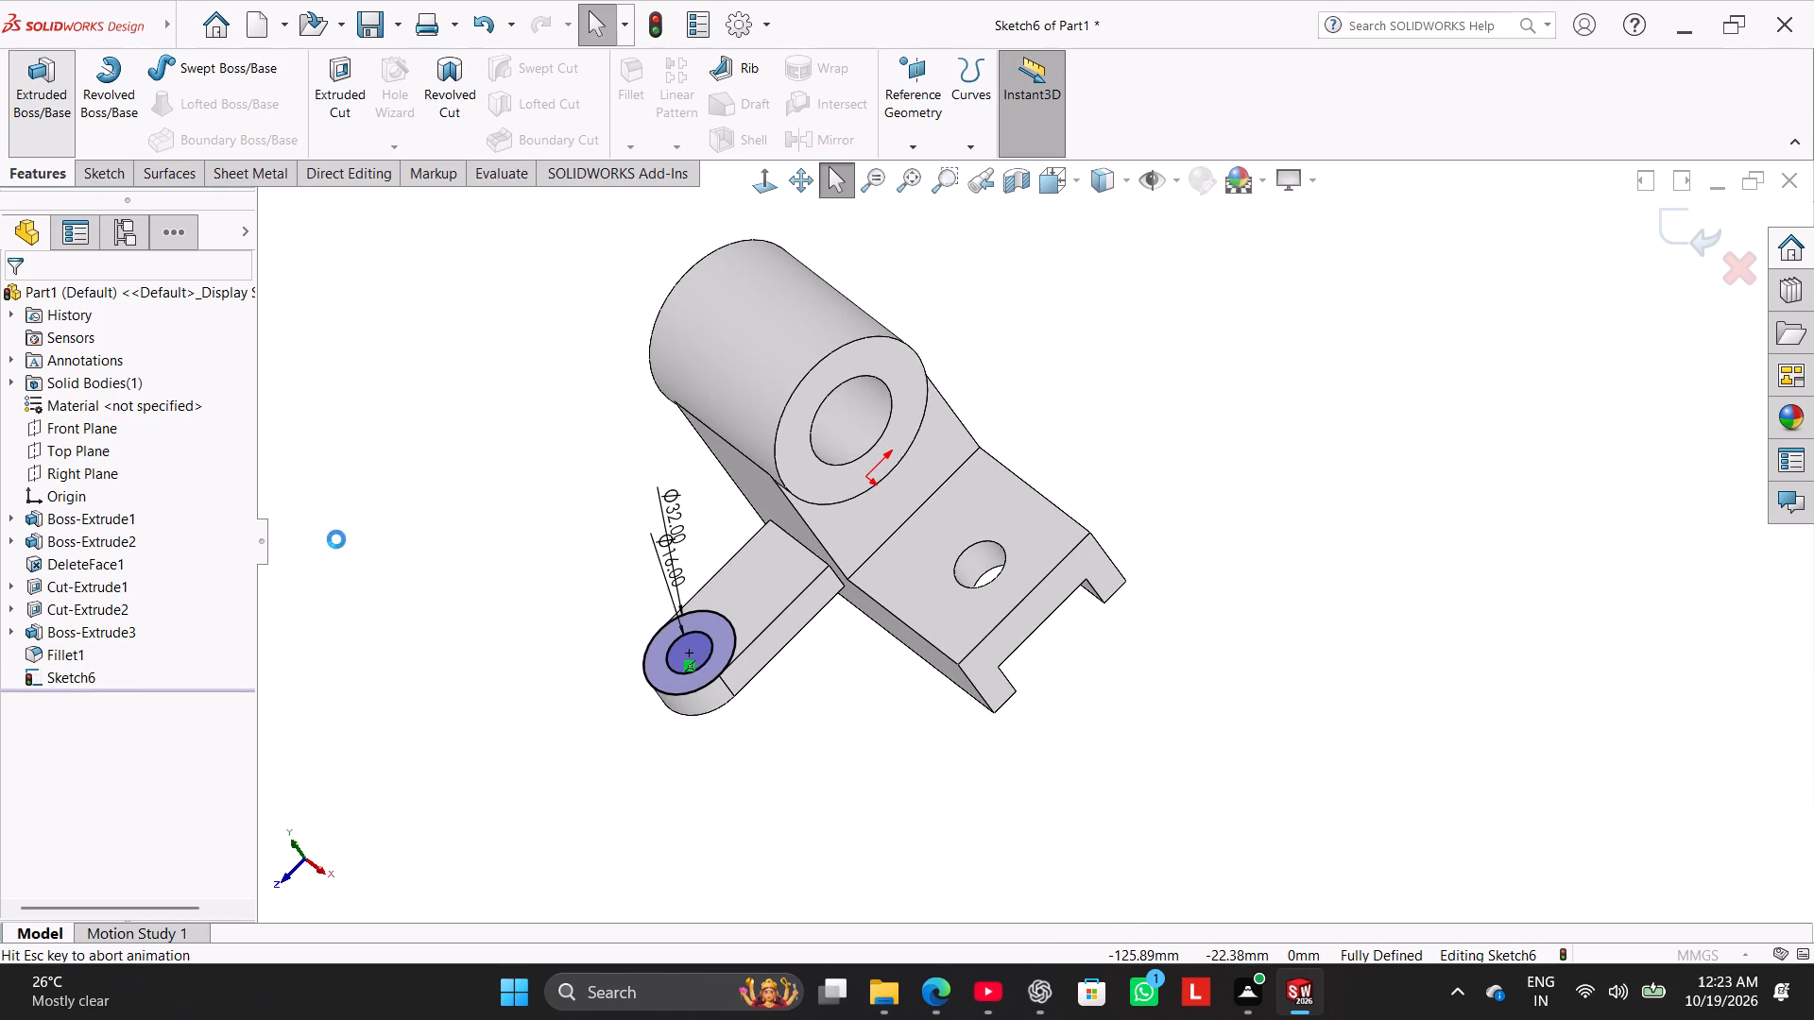
{"action": "middle_click_drag", "start_coordinate": [366, 608], "coordinate": [355, 465]}
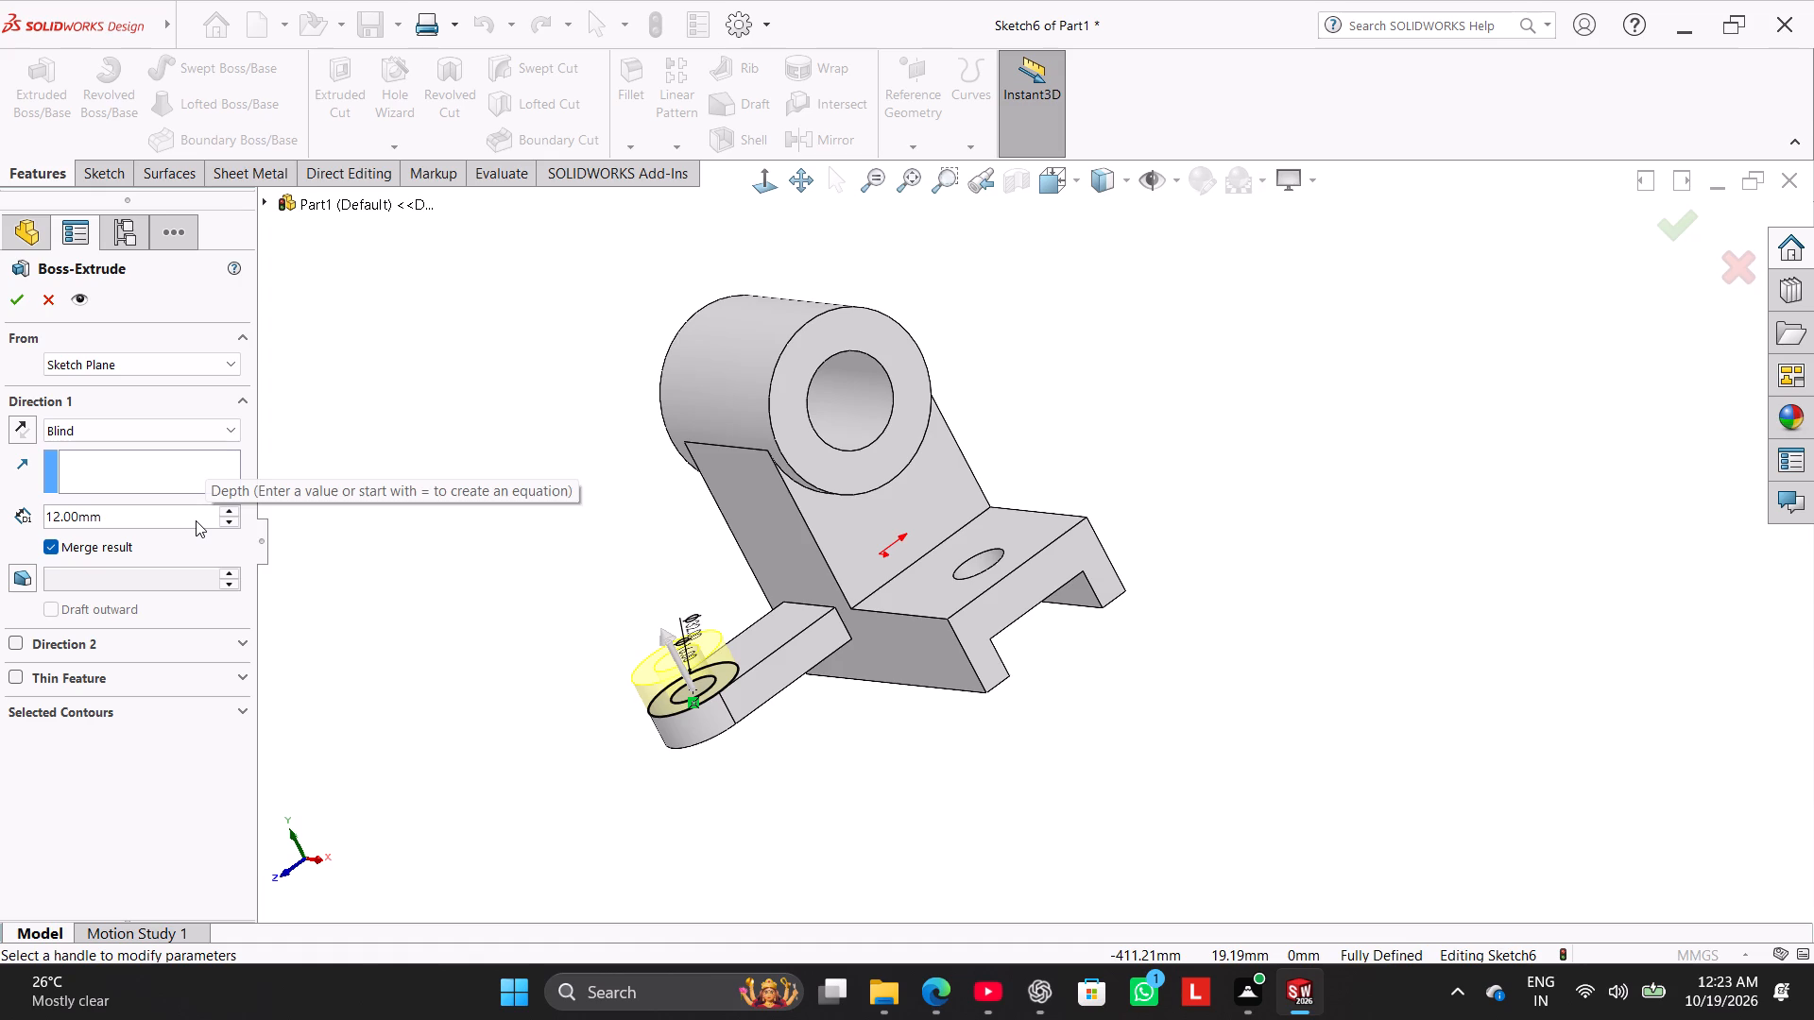
{"action": "left_click", "coordinate": [15, 303]}
{"action": "left_click", "coordinate": [385, 545]}
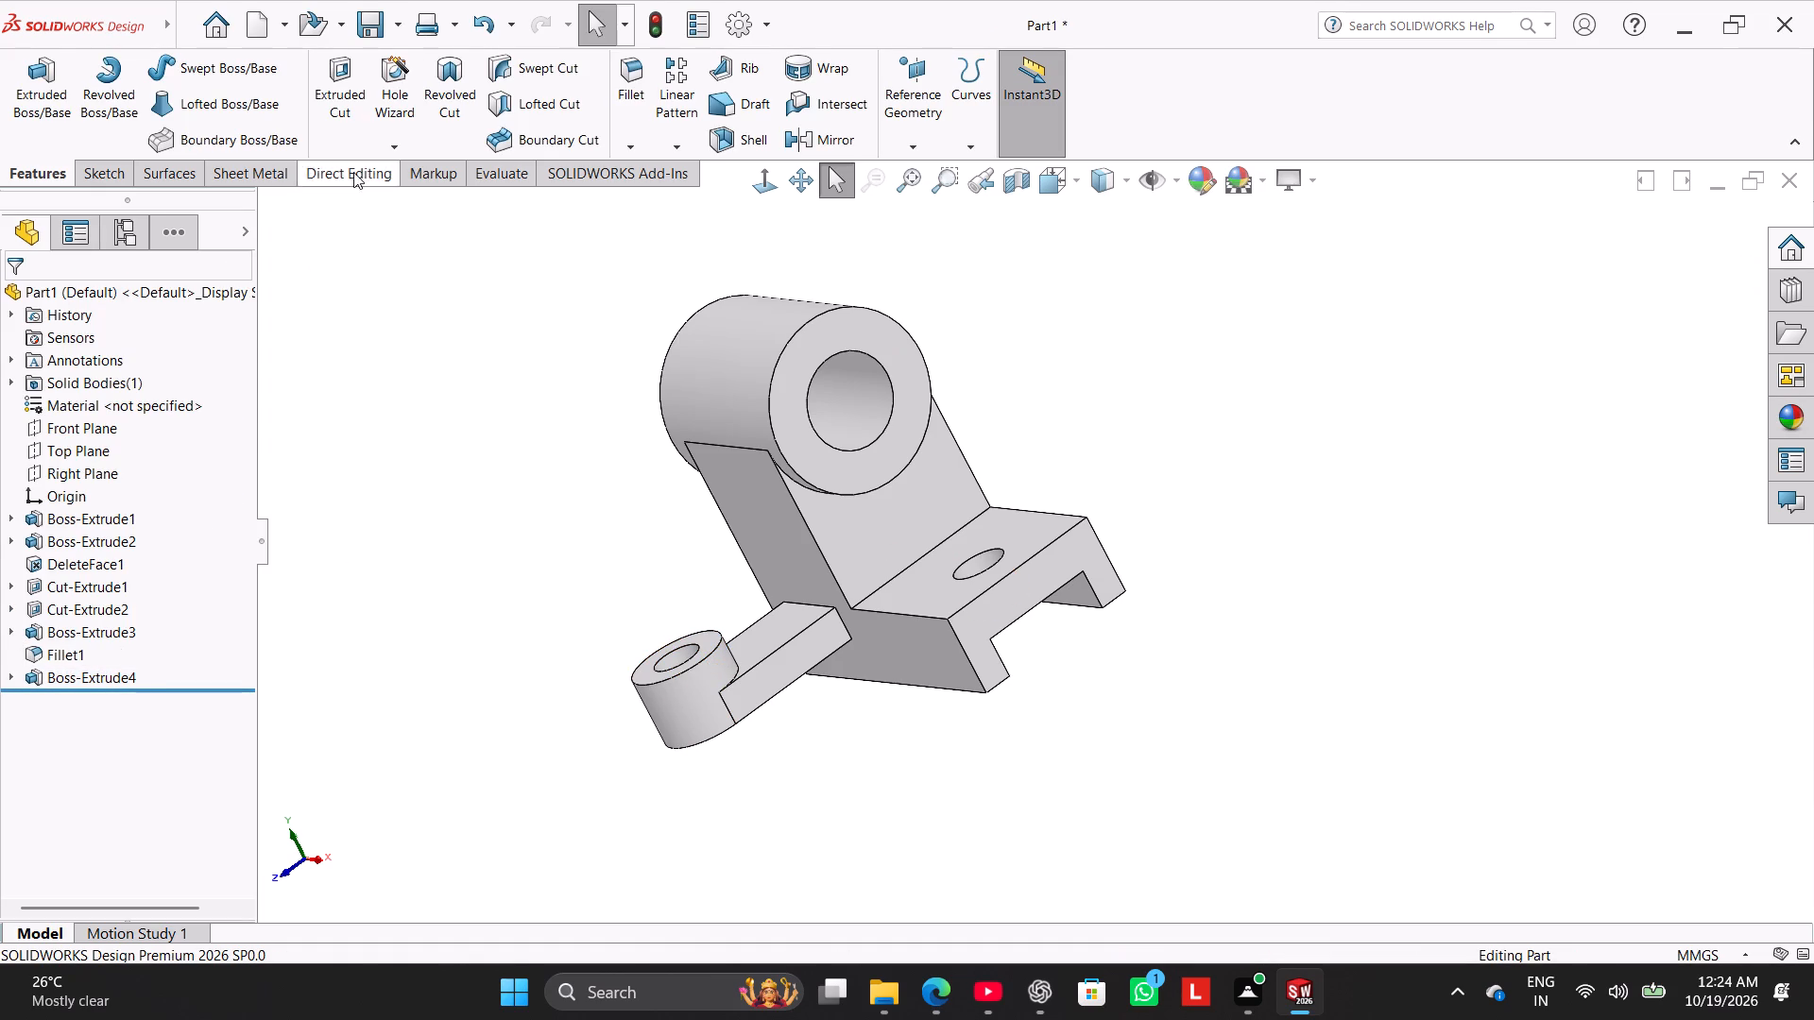
Cut the hole through the arm from the boss sketch's 16 mm circle contour, using the Up To Next end condition.
{"action": "left_click", "coordinate": [342, 97]}
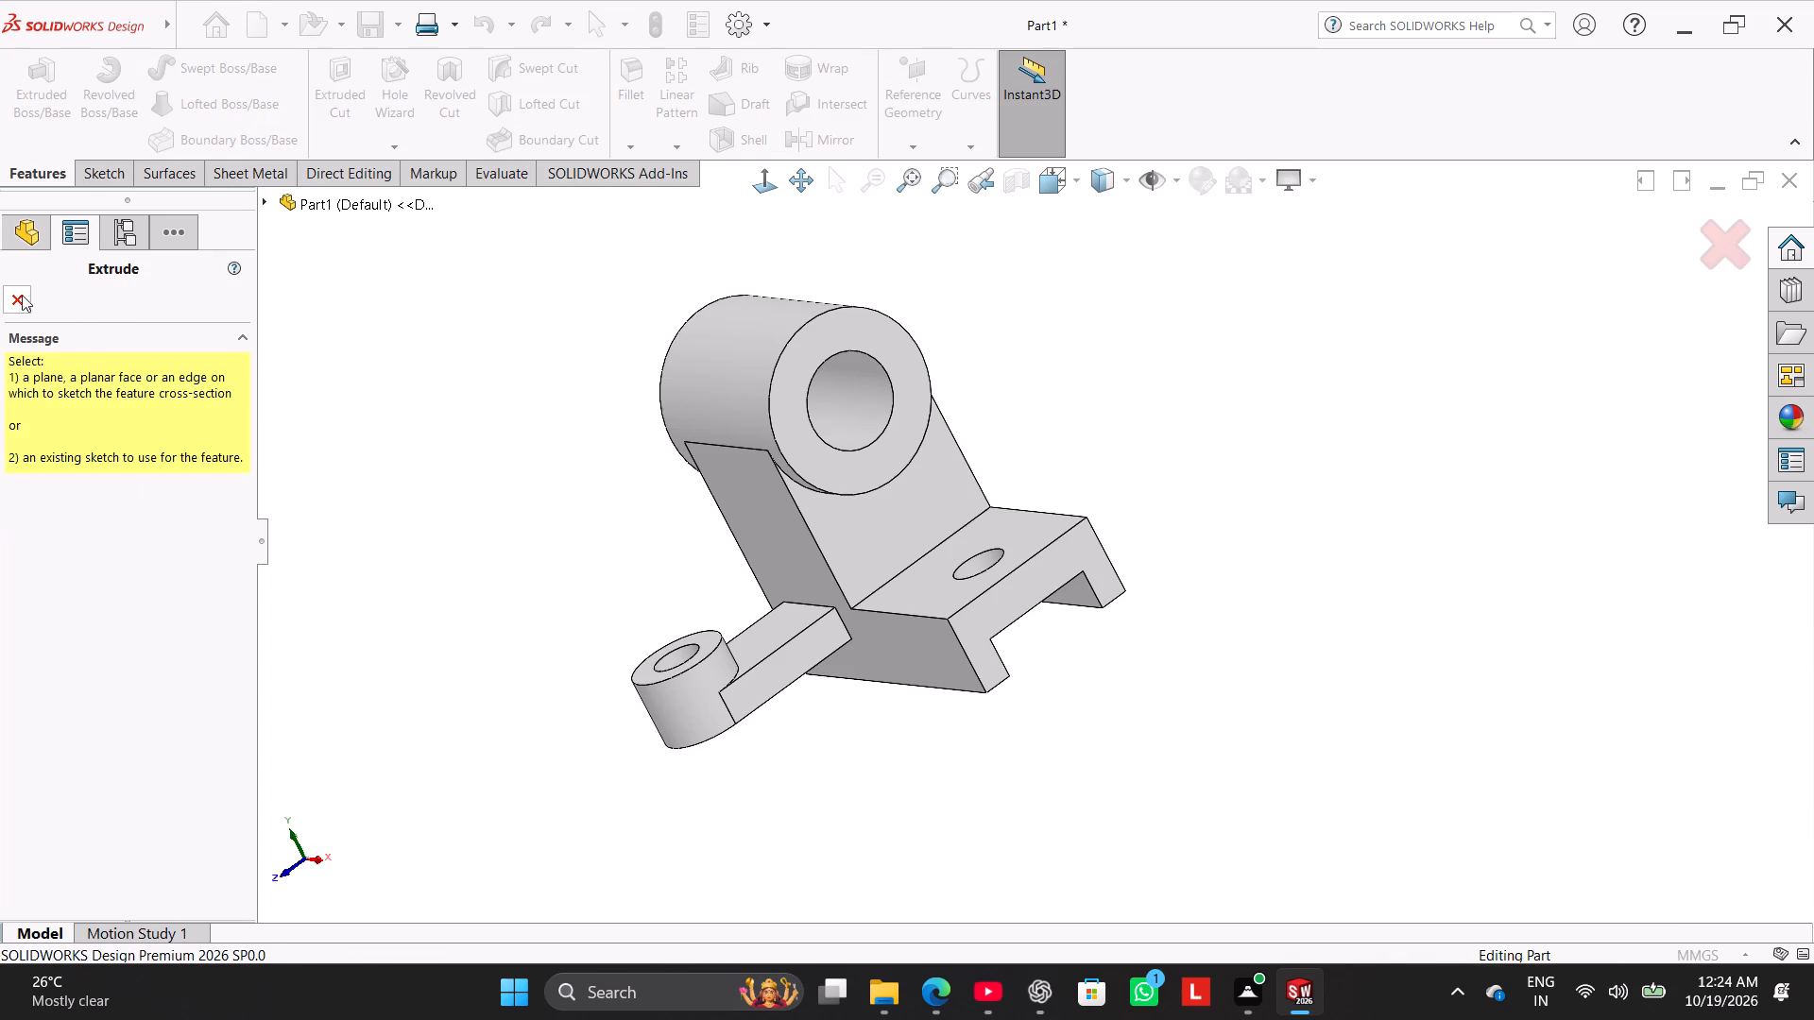
{"action": "left_click", "coordinate": [26, 297]}
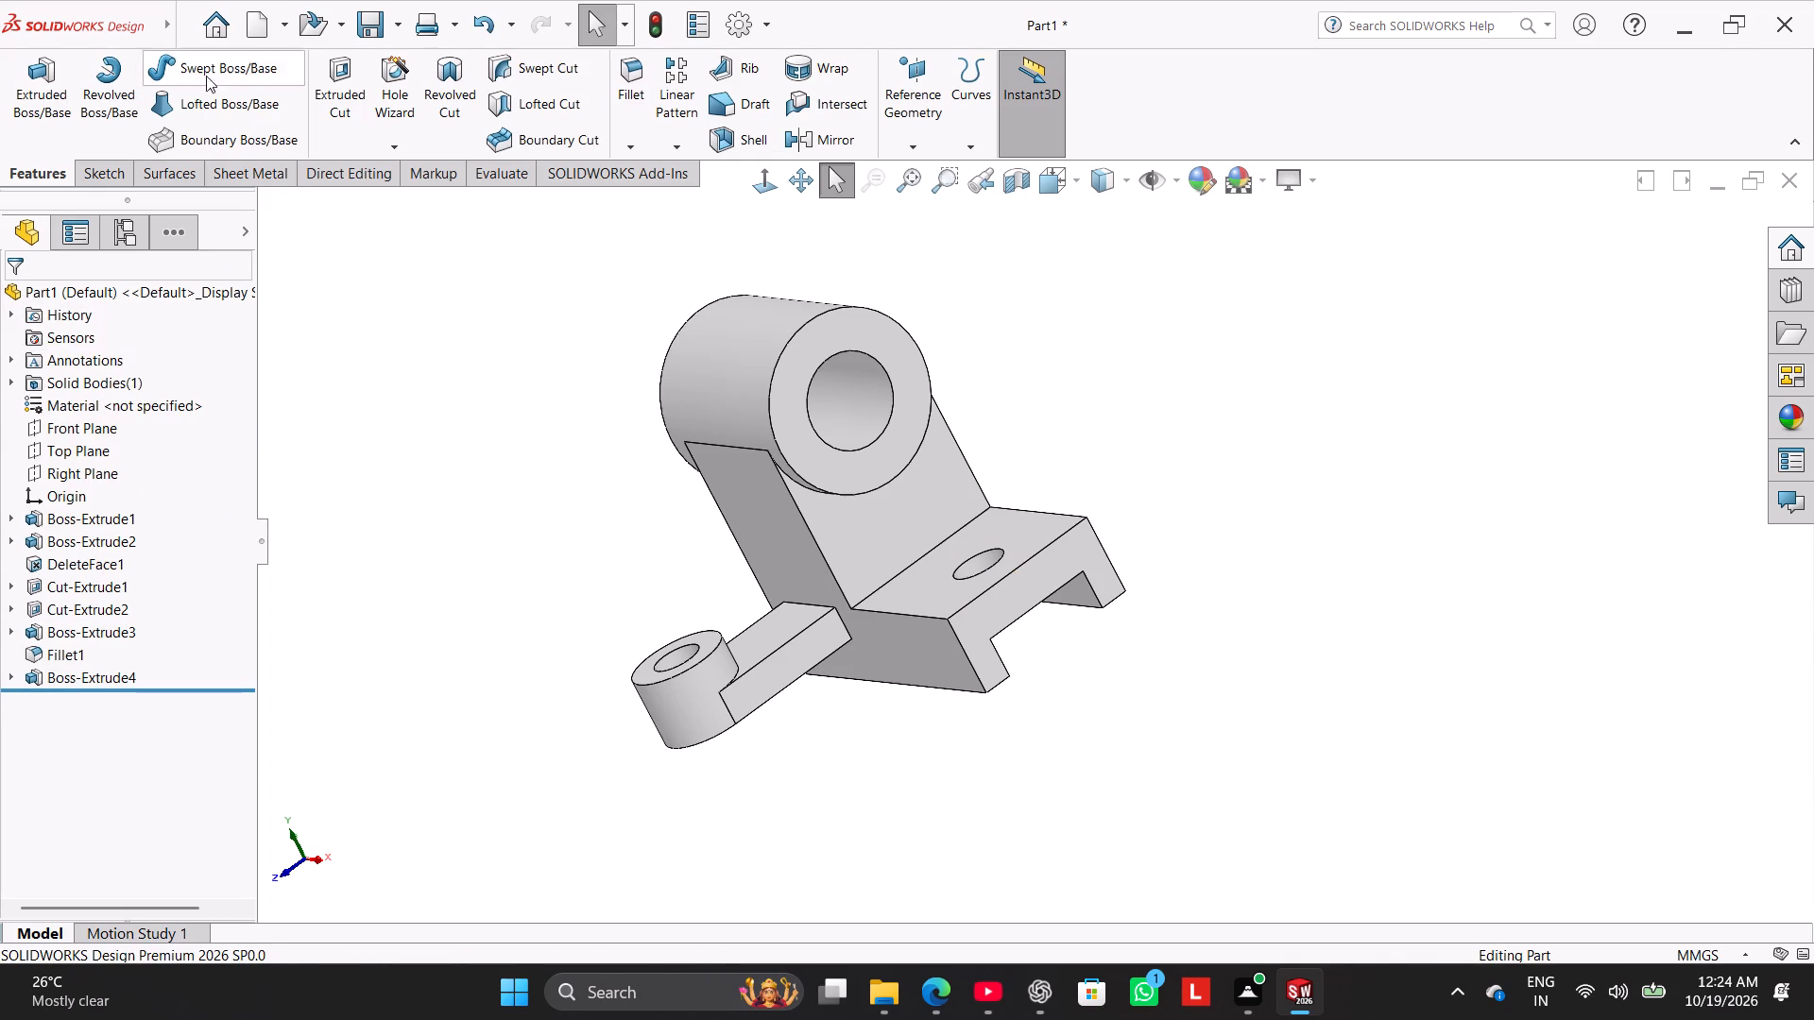
{"action": "left_click", "coordinate": [367, 86]}
{"action": "left_click", "coordinate": [262, 209]}
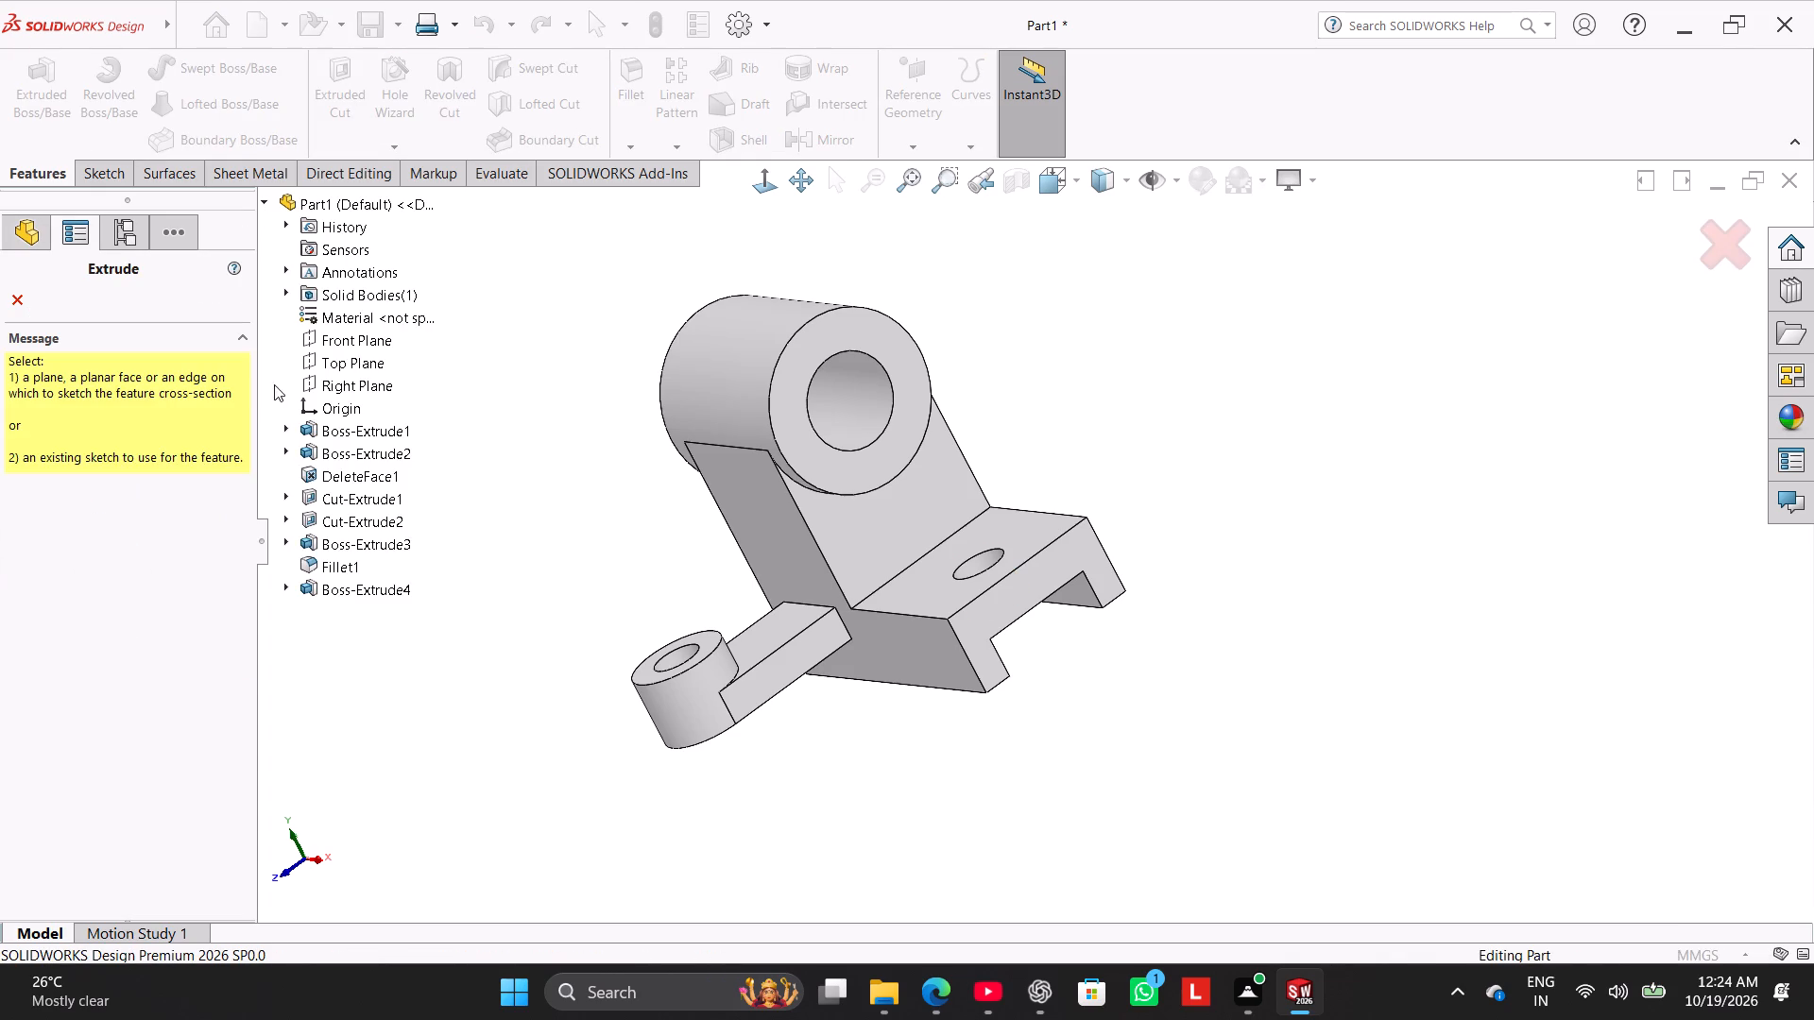
{"action": "left_click", "coordinate": [292, 585]}
{"action": "left_click", "coordinate": [334, 604]}
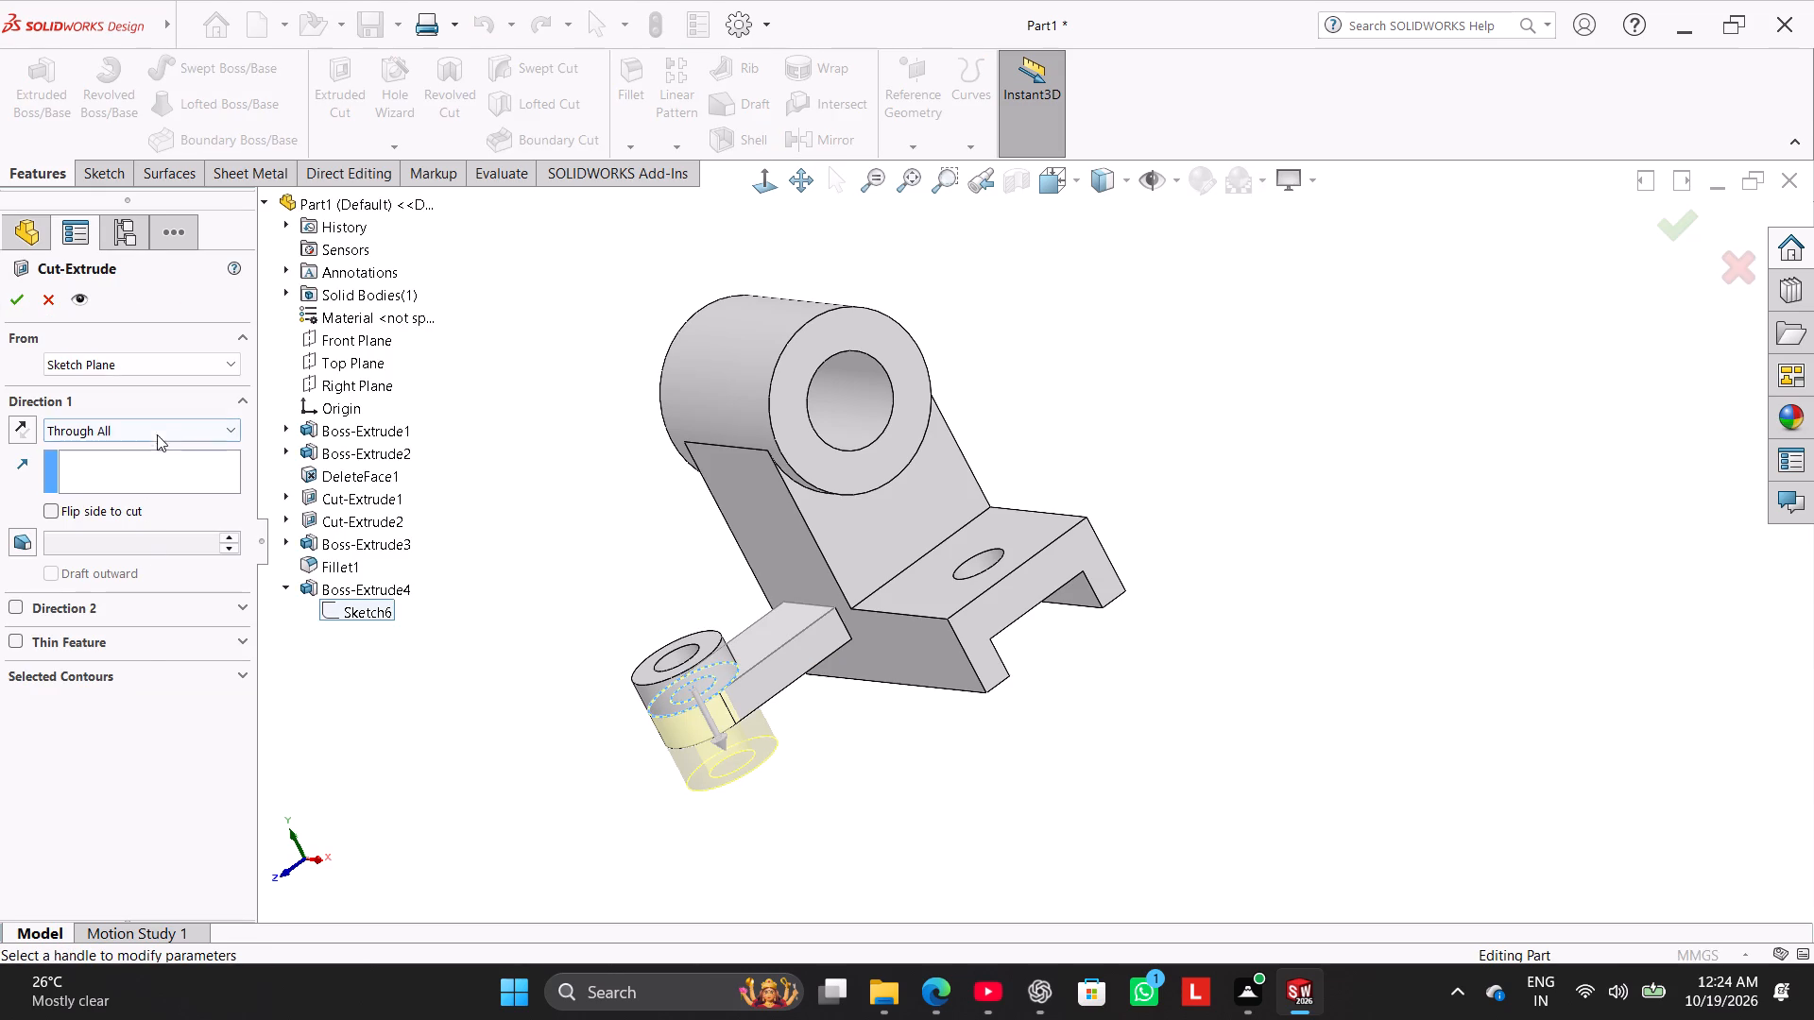
{"action": "left_click", "coordinate": [140, 674]}
{"action": "middle_click_drag", "start_coordinate": [650, 721], "coordinate": [678, 774]}
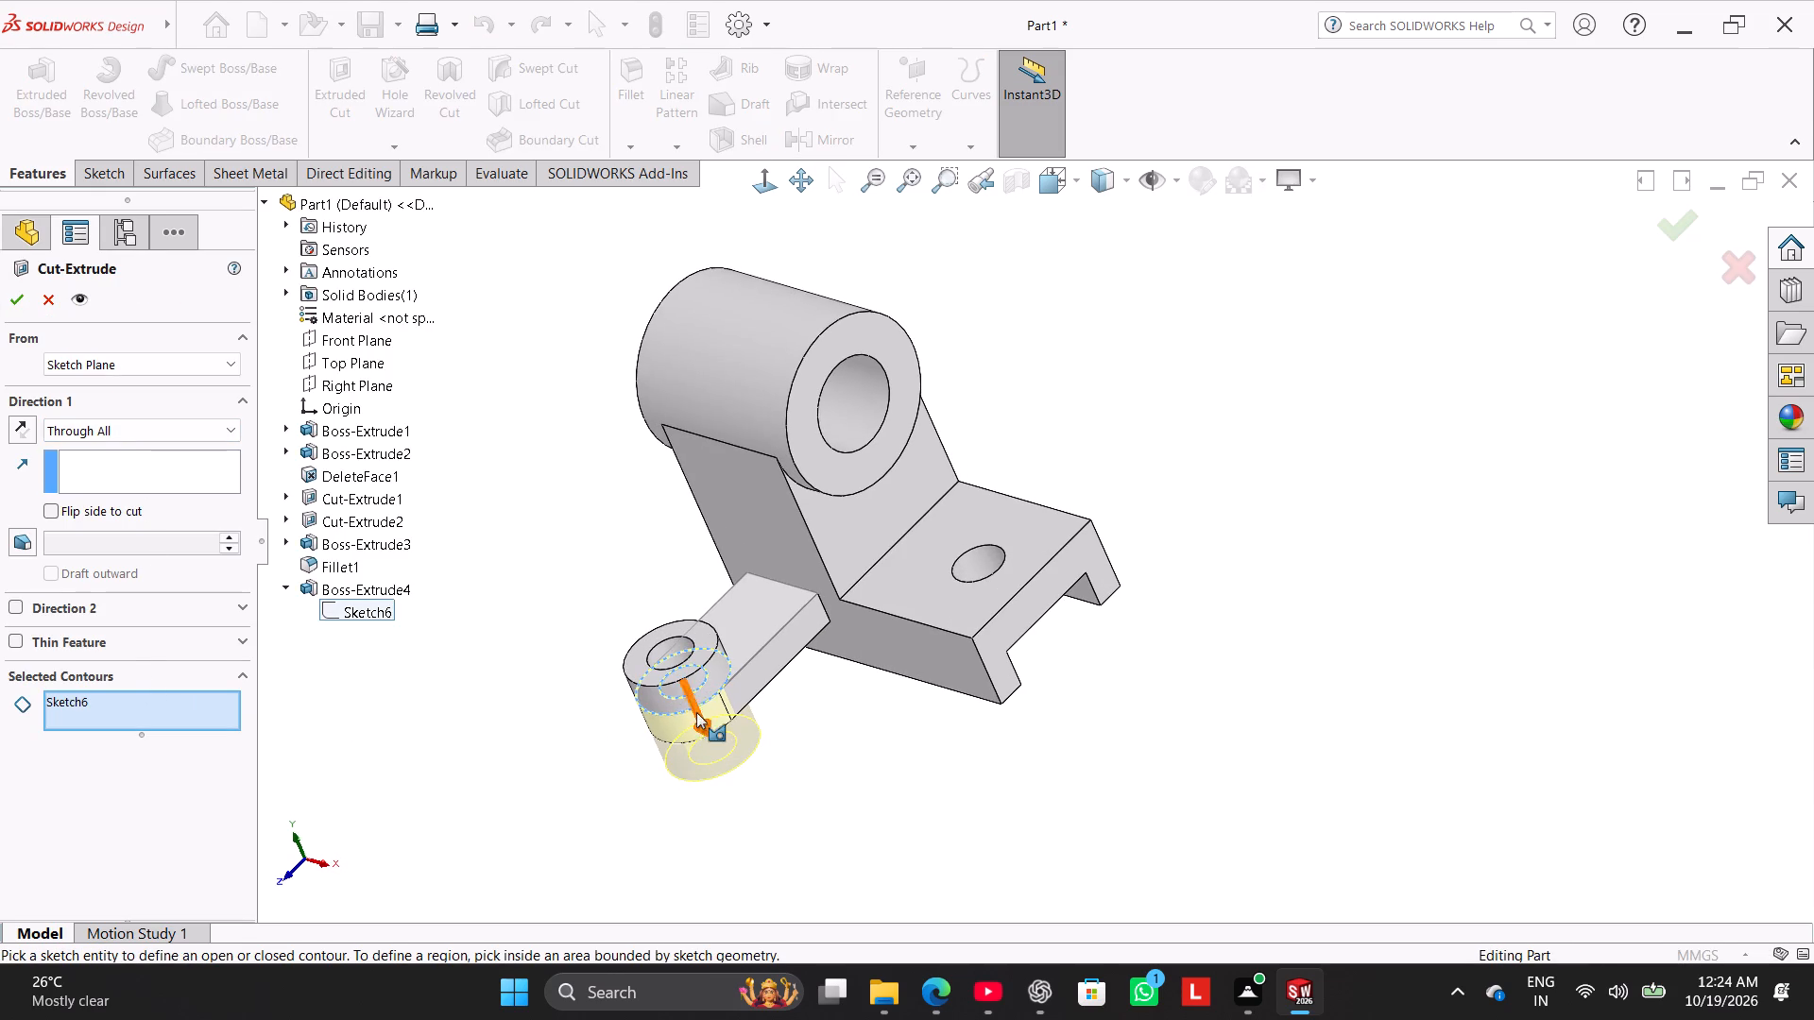
{"action": "left_click", "coordinate": [699, 687]}
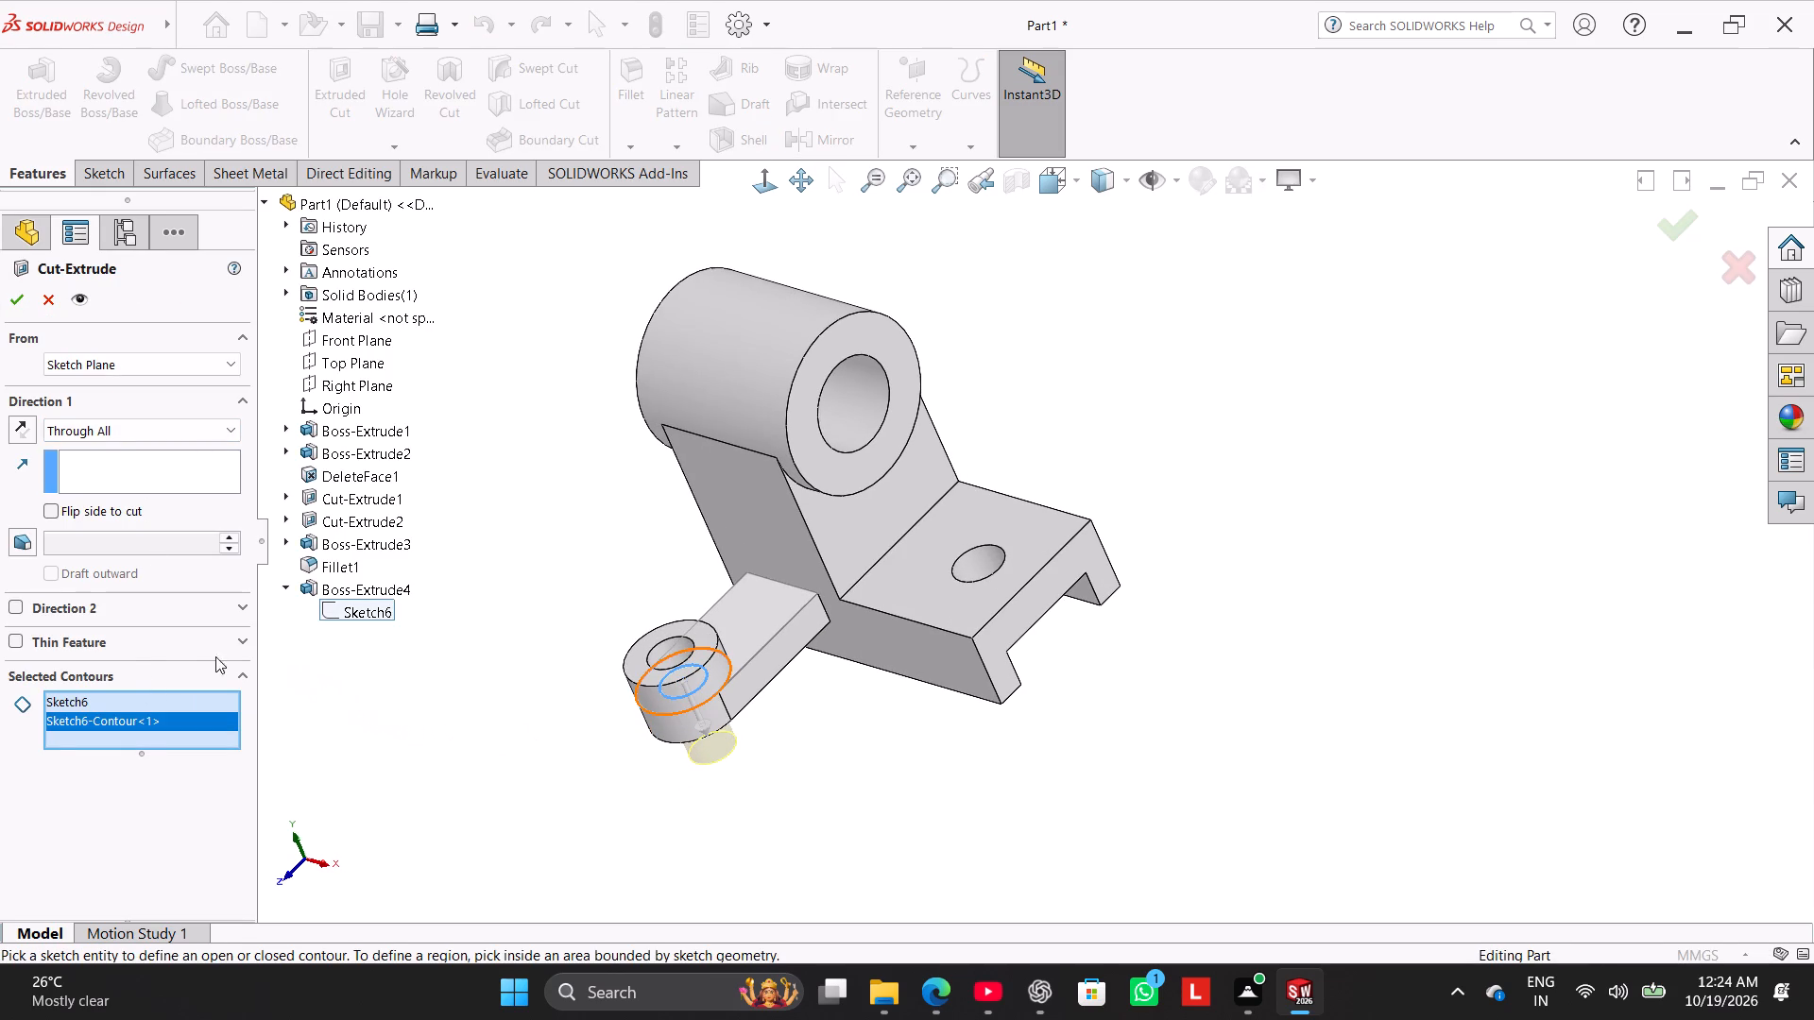
{"action": "left_click", "coordinate": [148, 433]}
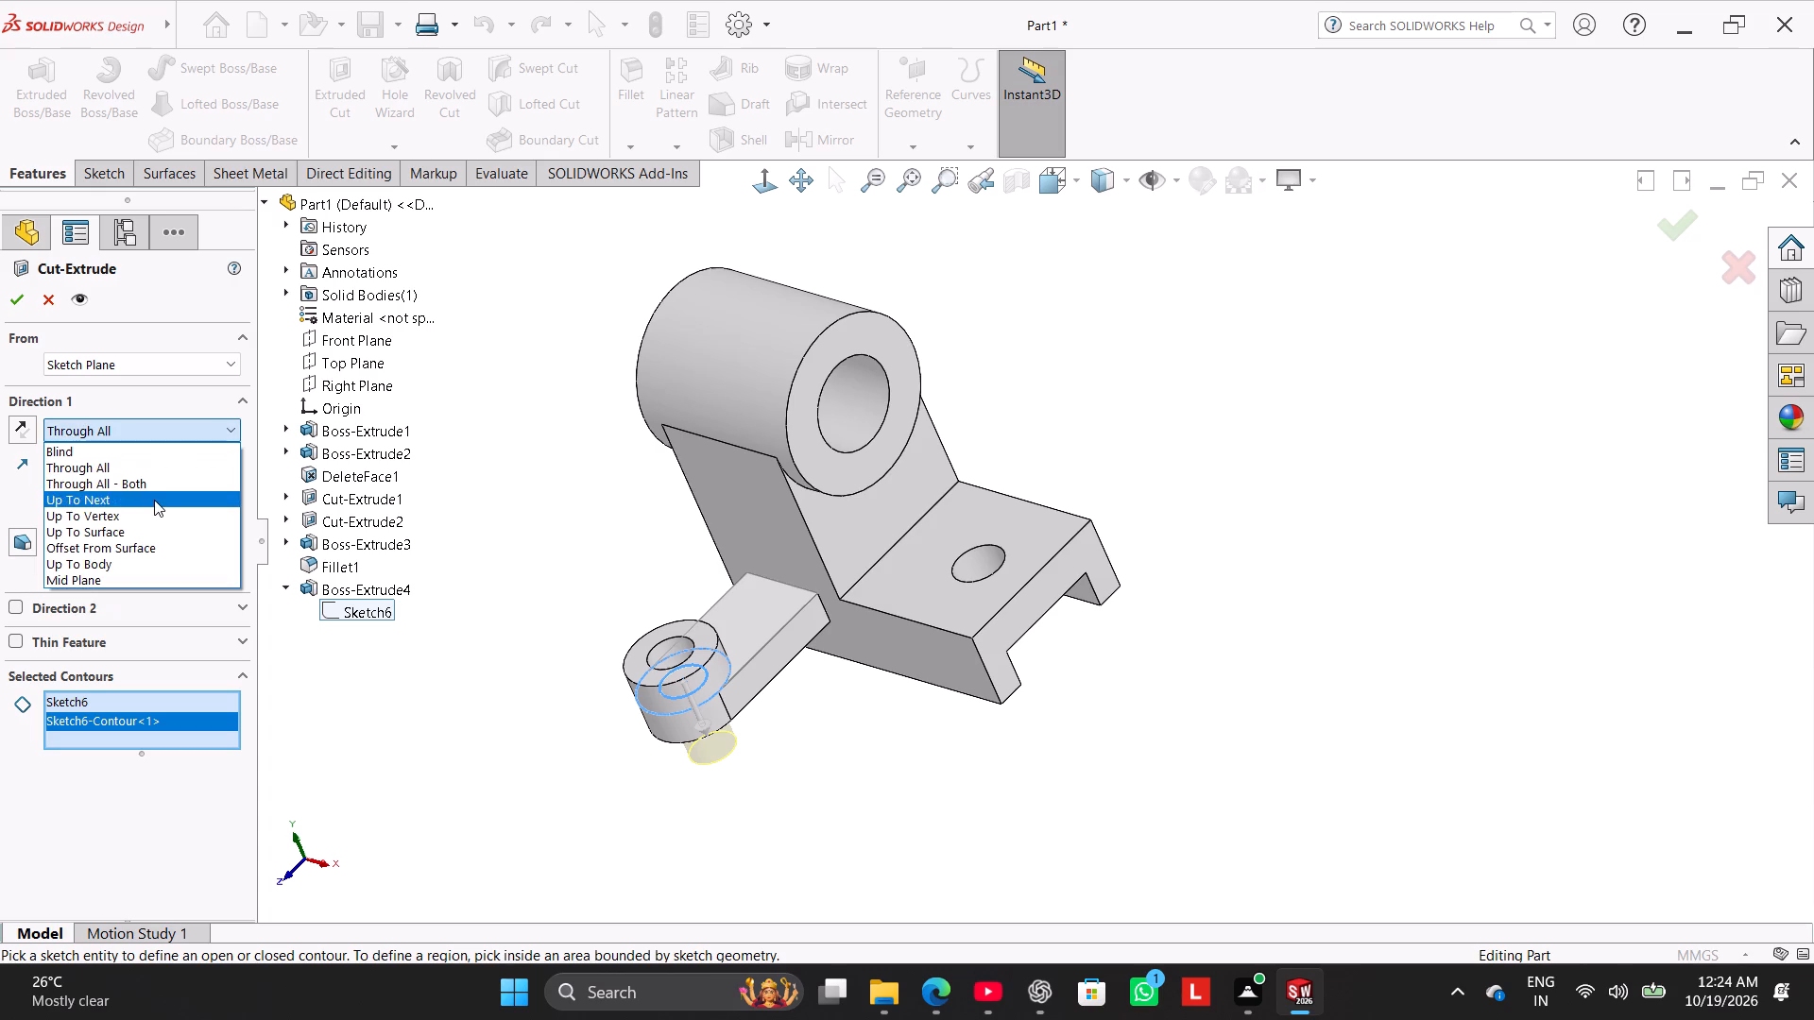
{"action": "left_click", "coordinate": [154, 500]}
{"action": "left_click", "coordinate": [20, 298]}
{"action": "left_click", "coordinate": [438, 516]}
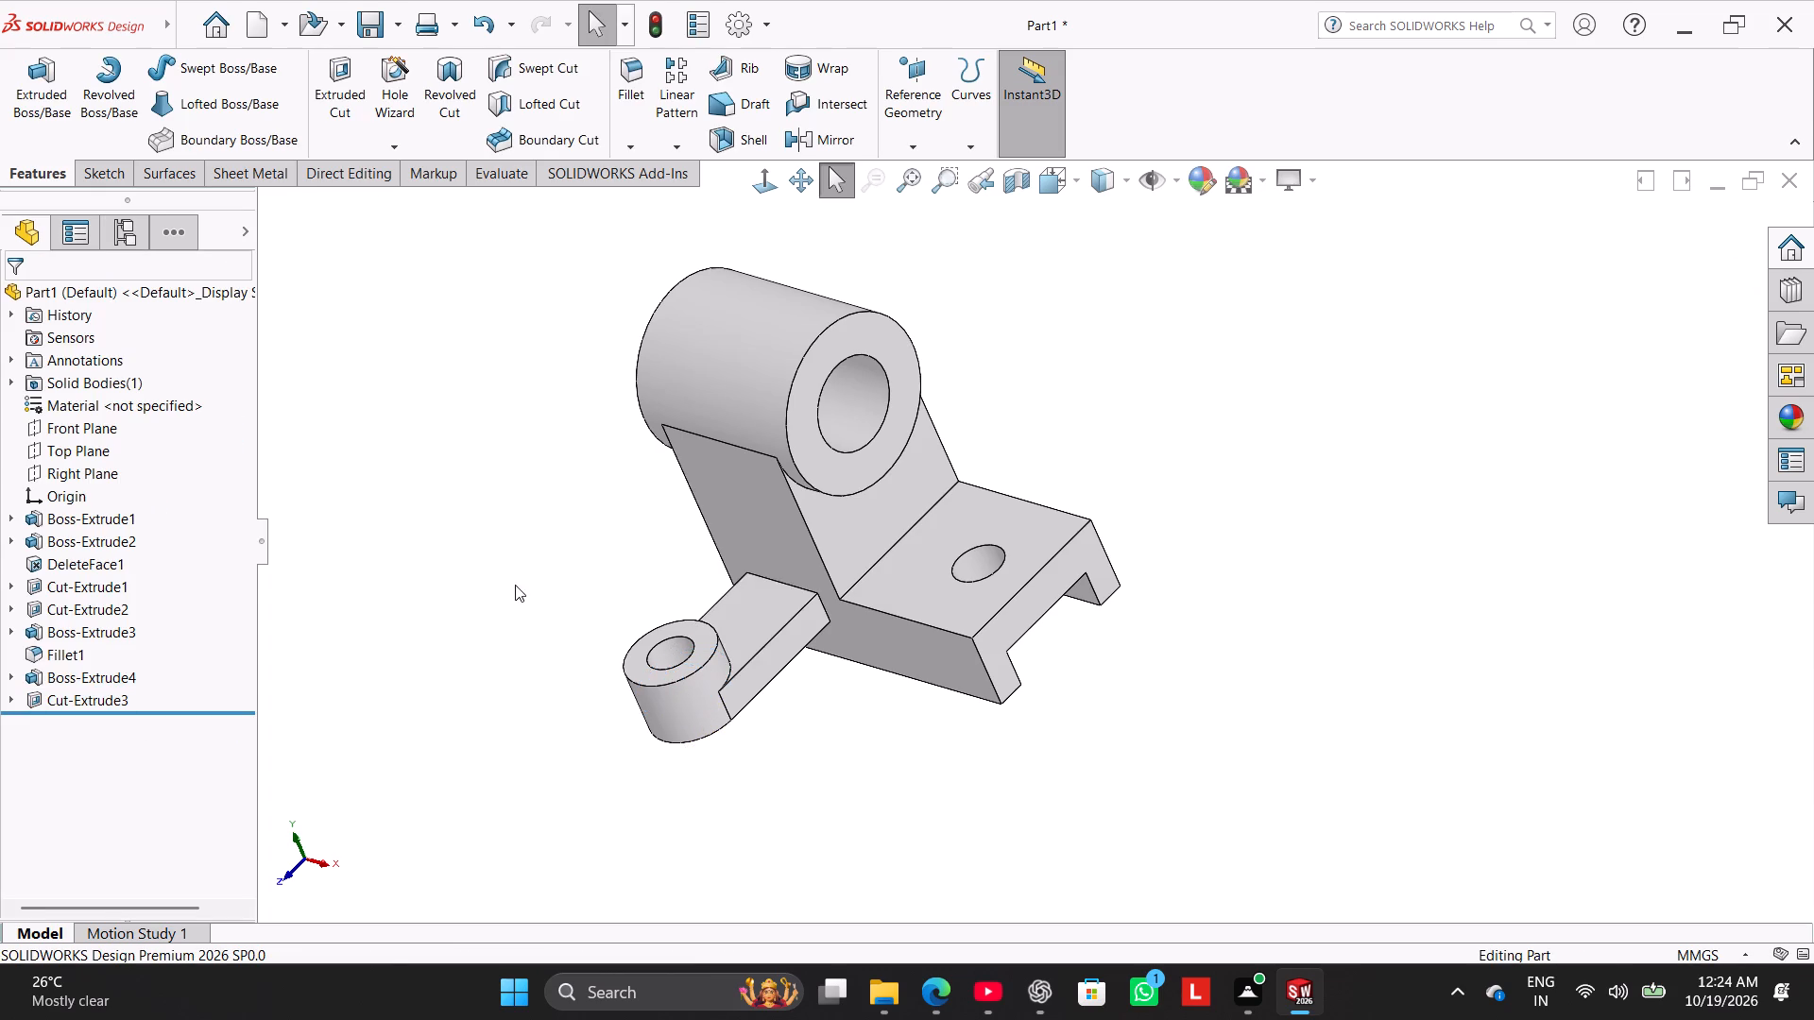
Start a new sketch on the Right Plane.
{"action": "middle_click_drag", "start_coordinate": [520, 588], "coordinate": [506, 528]}
{"action": "right_click_drag", "start_coordinate": [503, 586], "coordinate": [633, 484]}
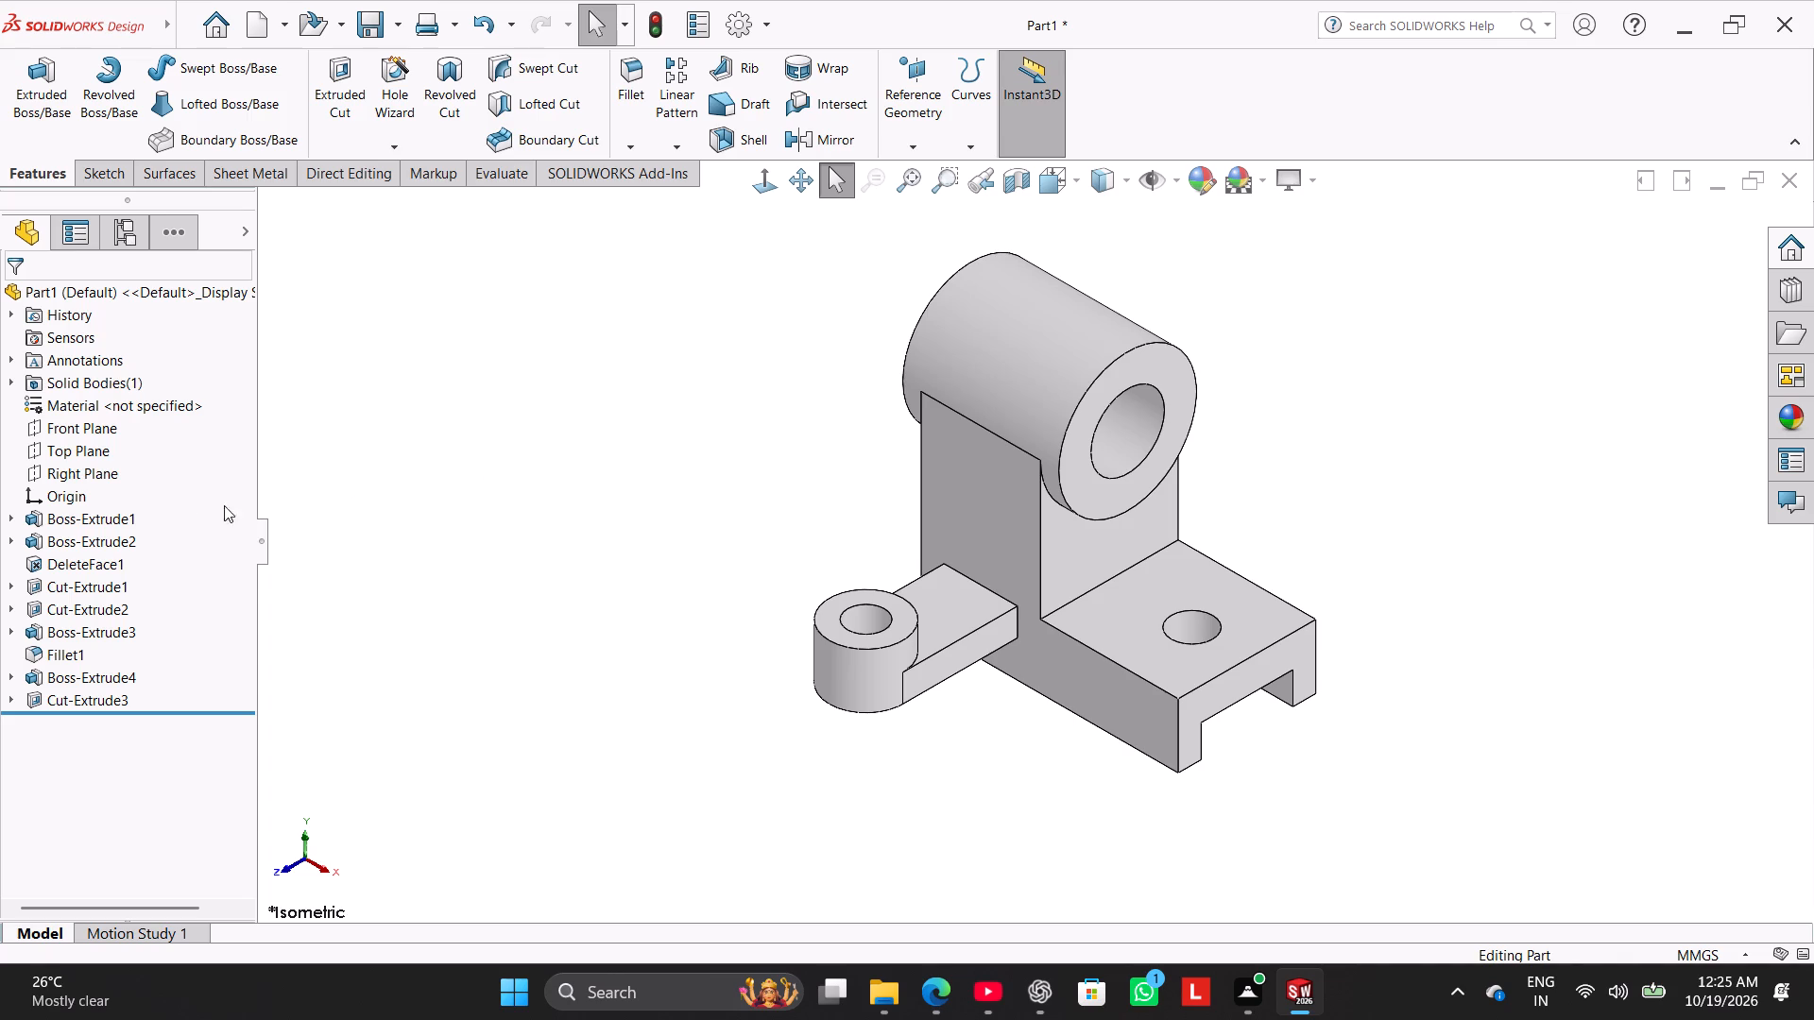
{"action": "left_click", "coordinate": [103, 472]}
{"action": "left_click", "coordinate": [117, 447]}
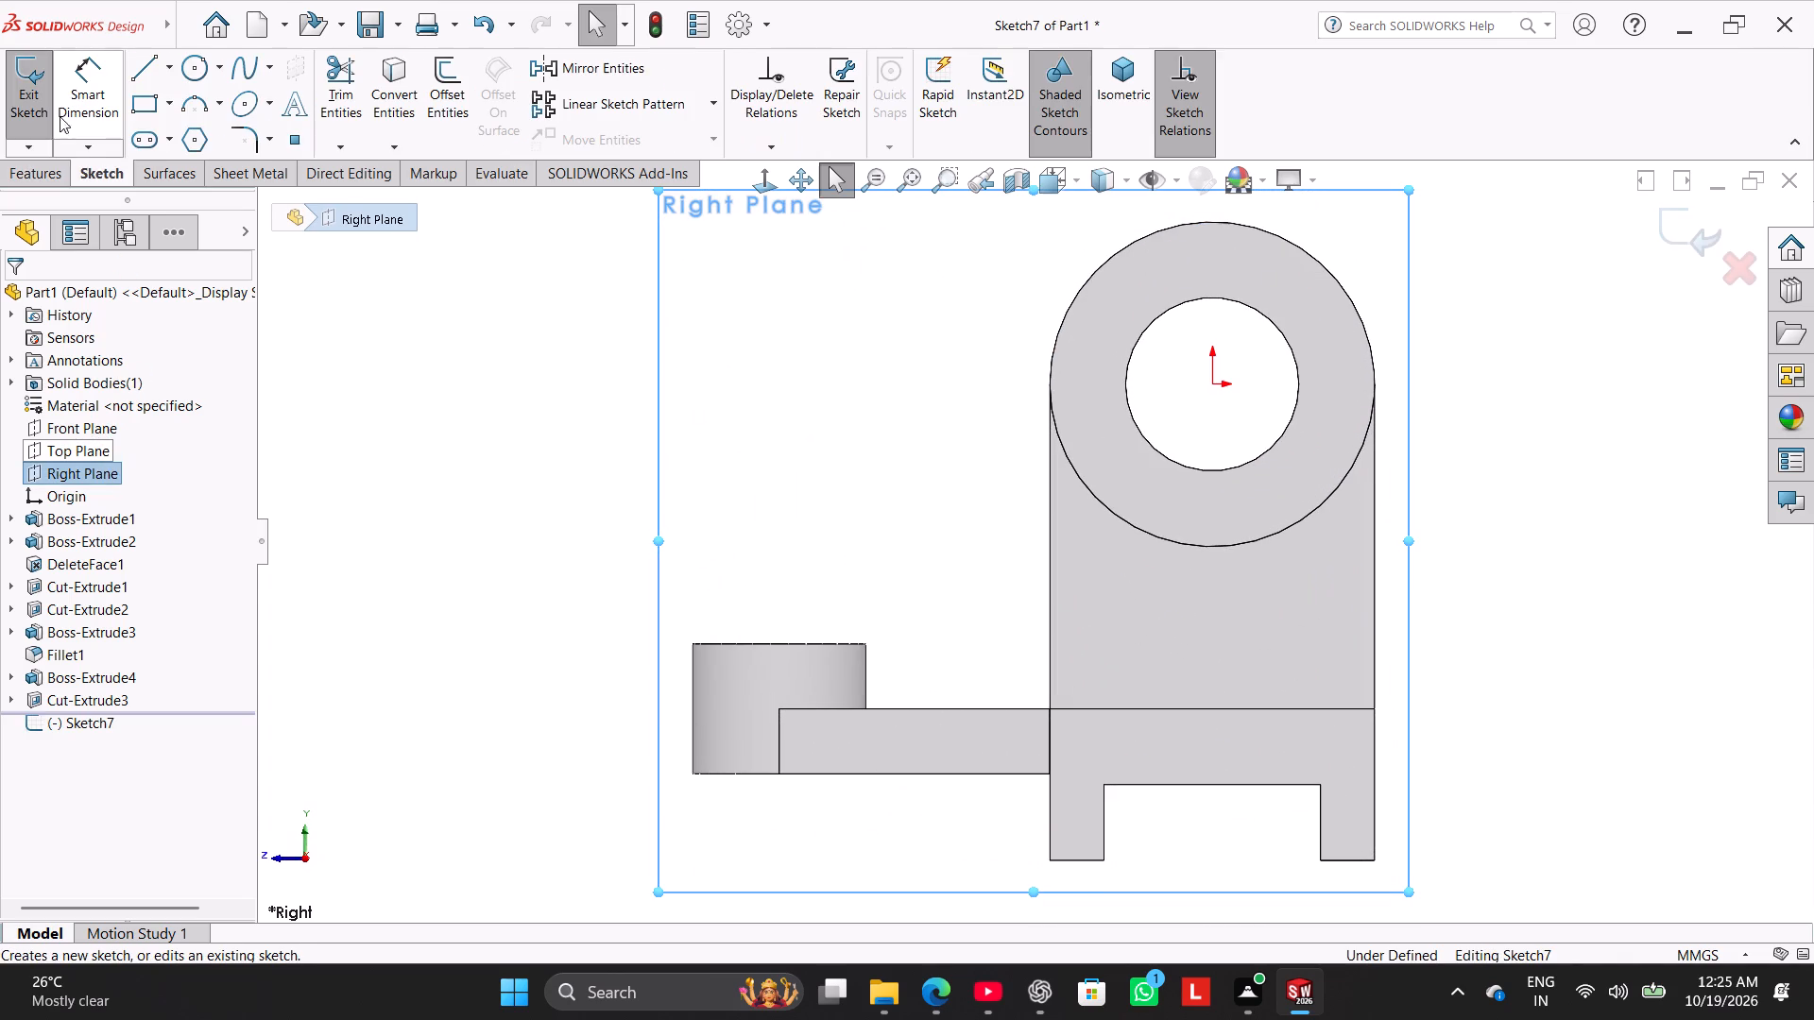
Sketch a slanted line from the upper inner corner of the arm's boss to the large cylinder's outer circular edge.
{"action": "left_click", "coordinate": [134, 68]}
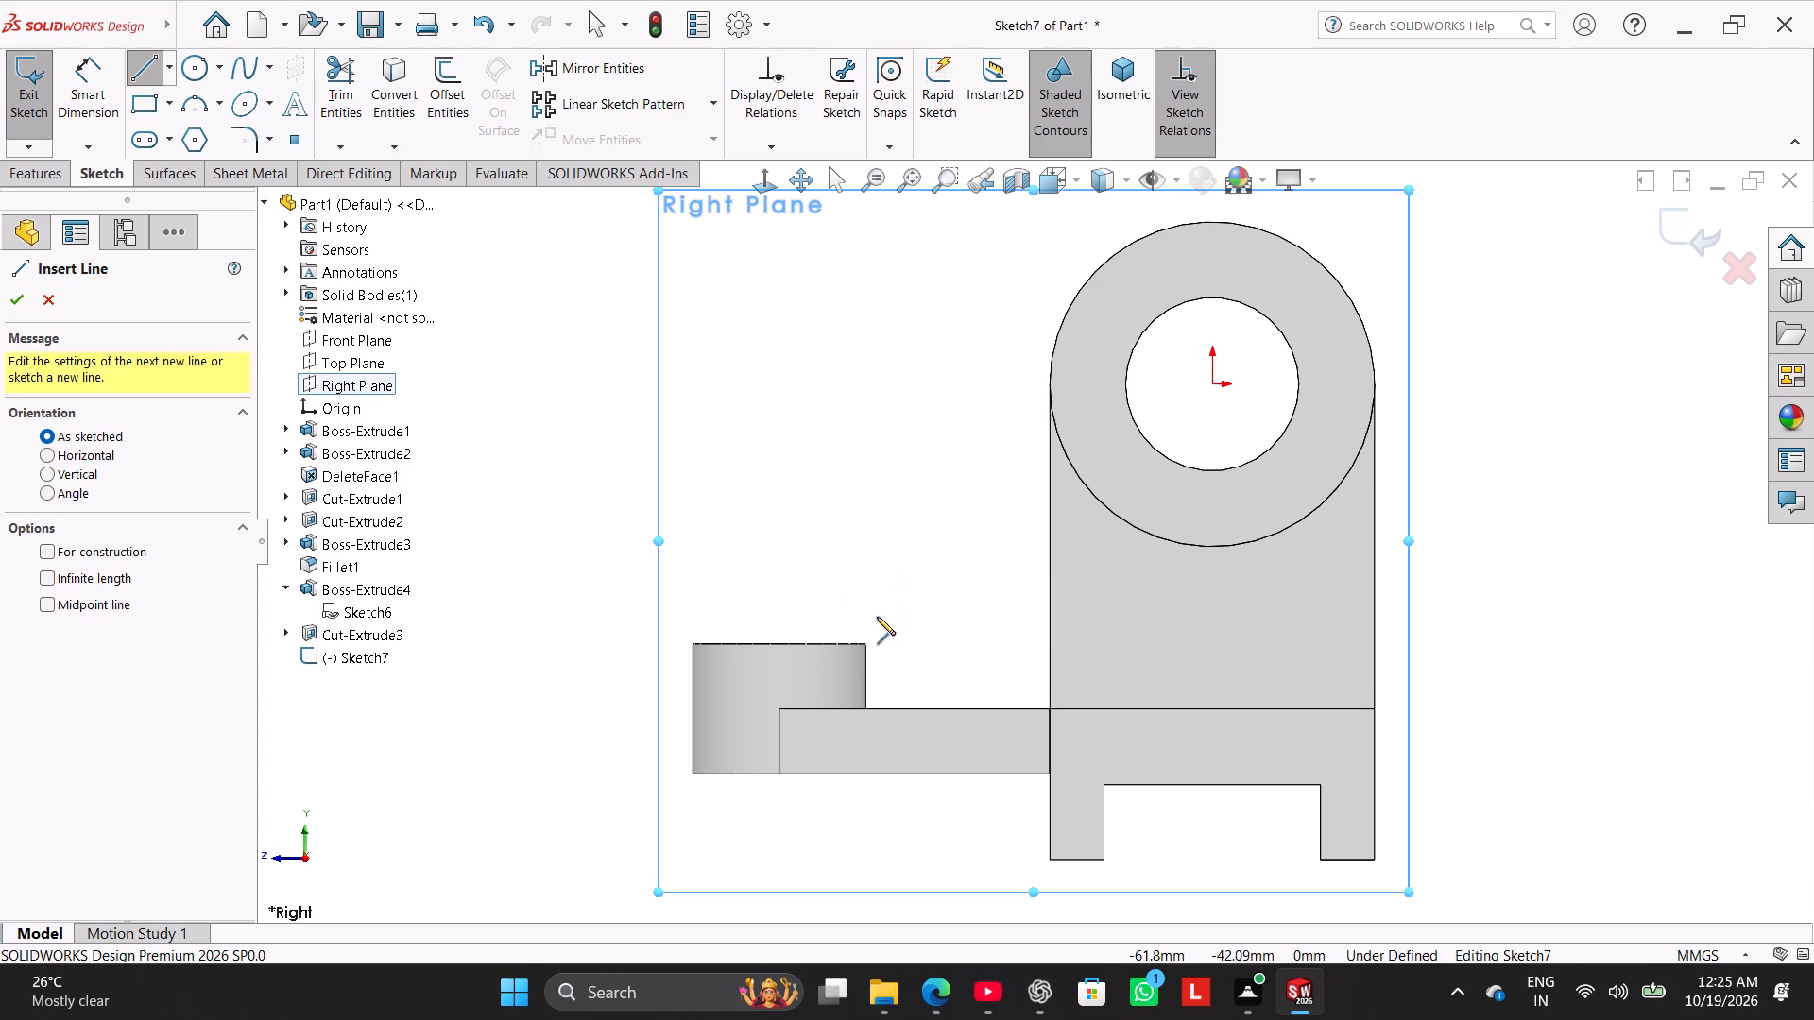
{"action": "left_click", "coordinate": [864, 641]}
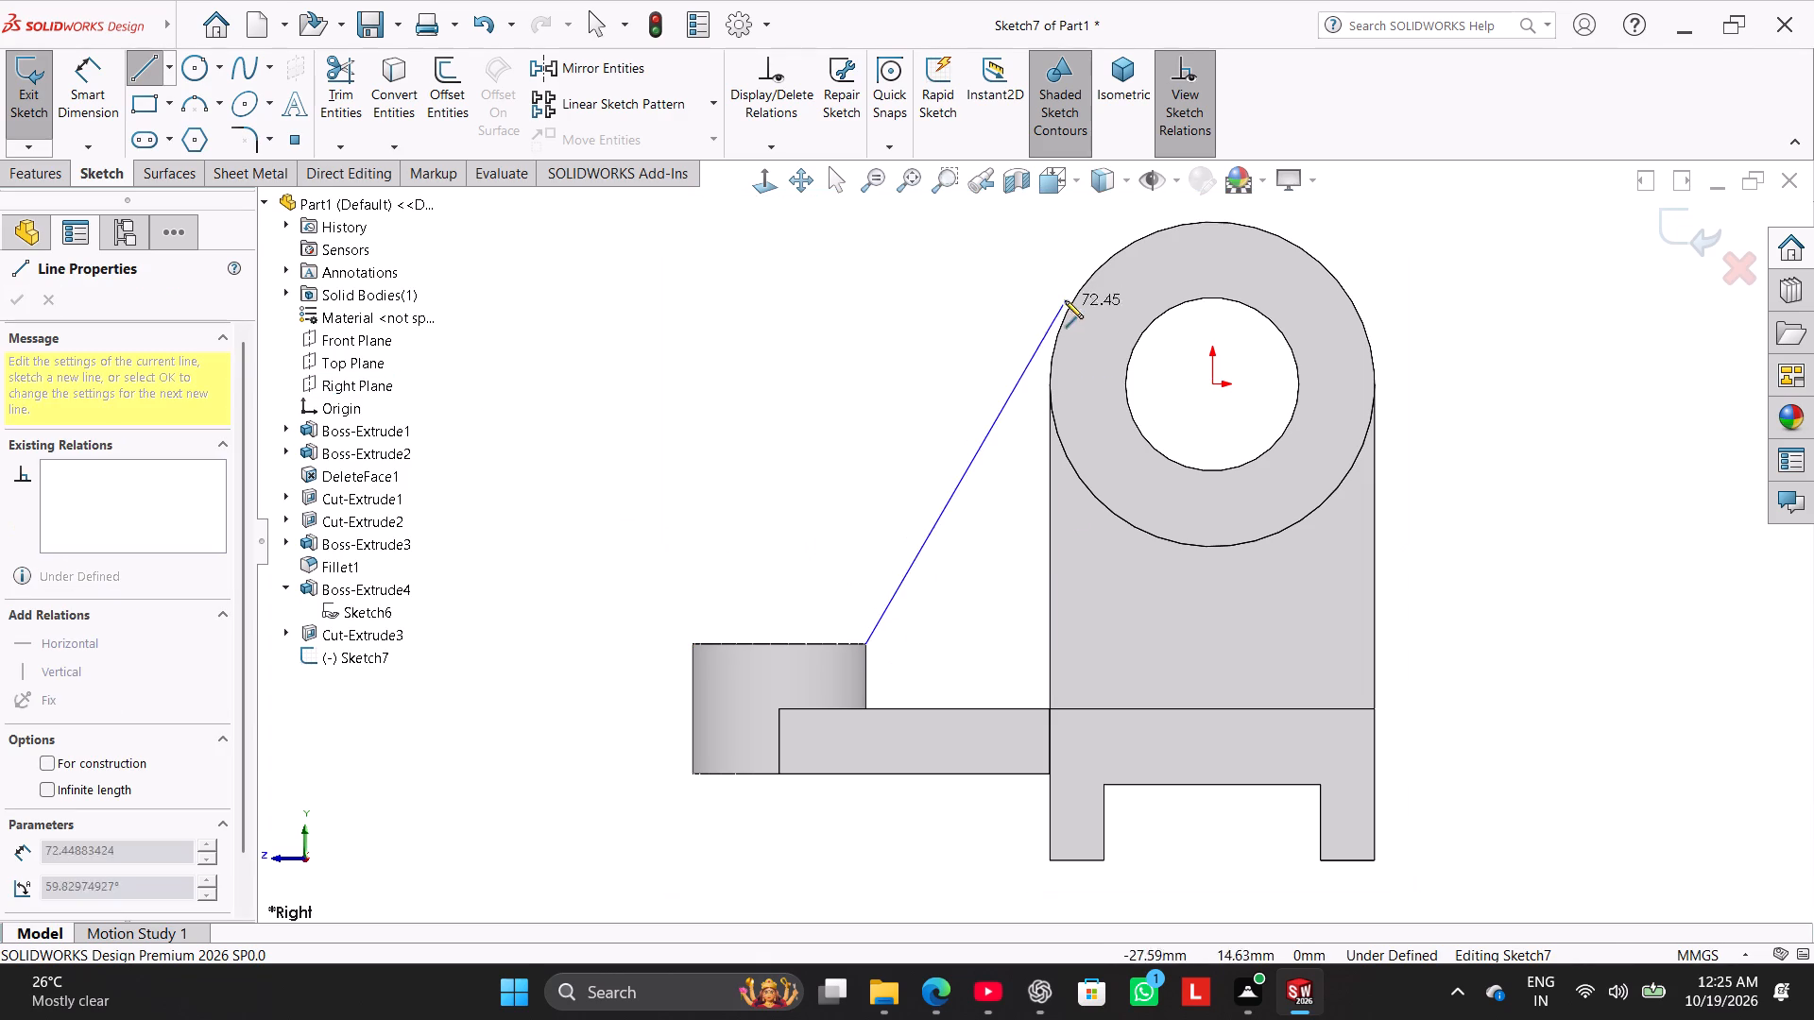
{"action": "left_click", "coordinate": [1093, 272]}
{"action": "right_click", "coordinate": [872, 281]}
{"action": "left_click", "coordinate": [899, 288]}
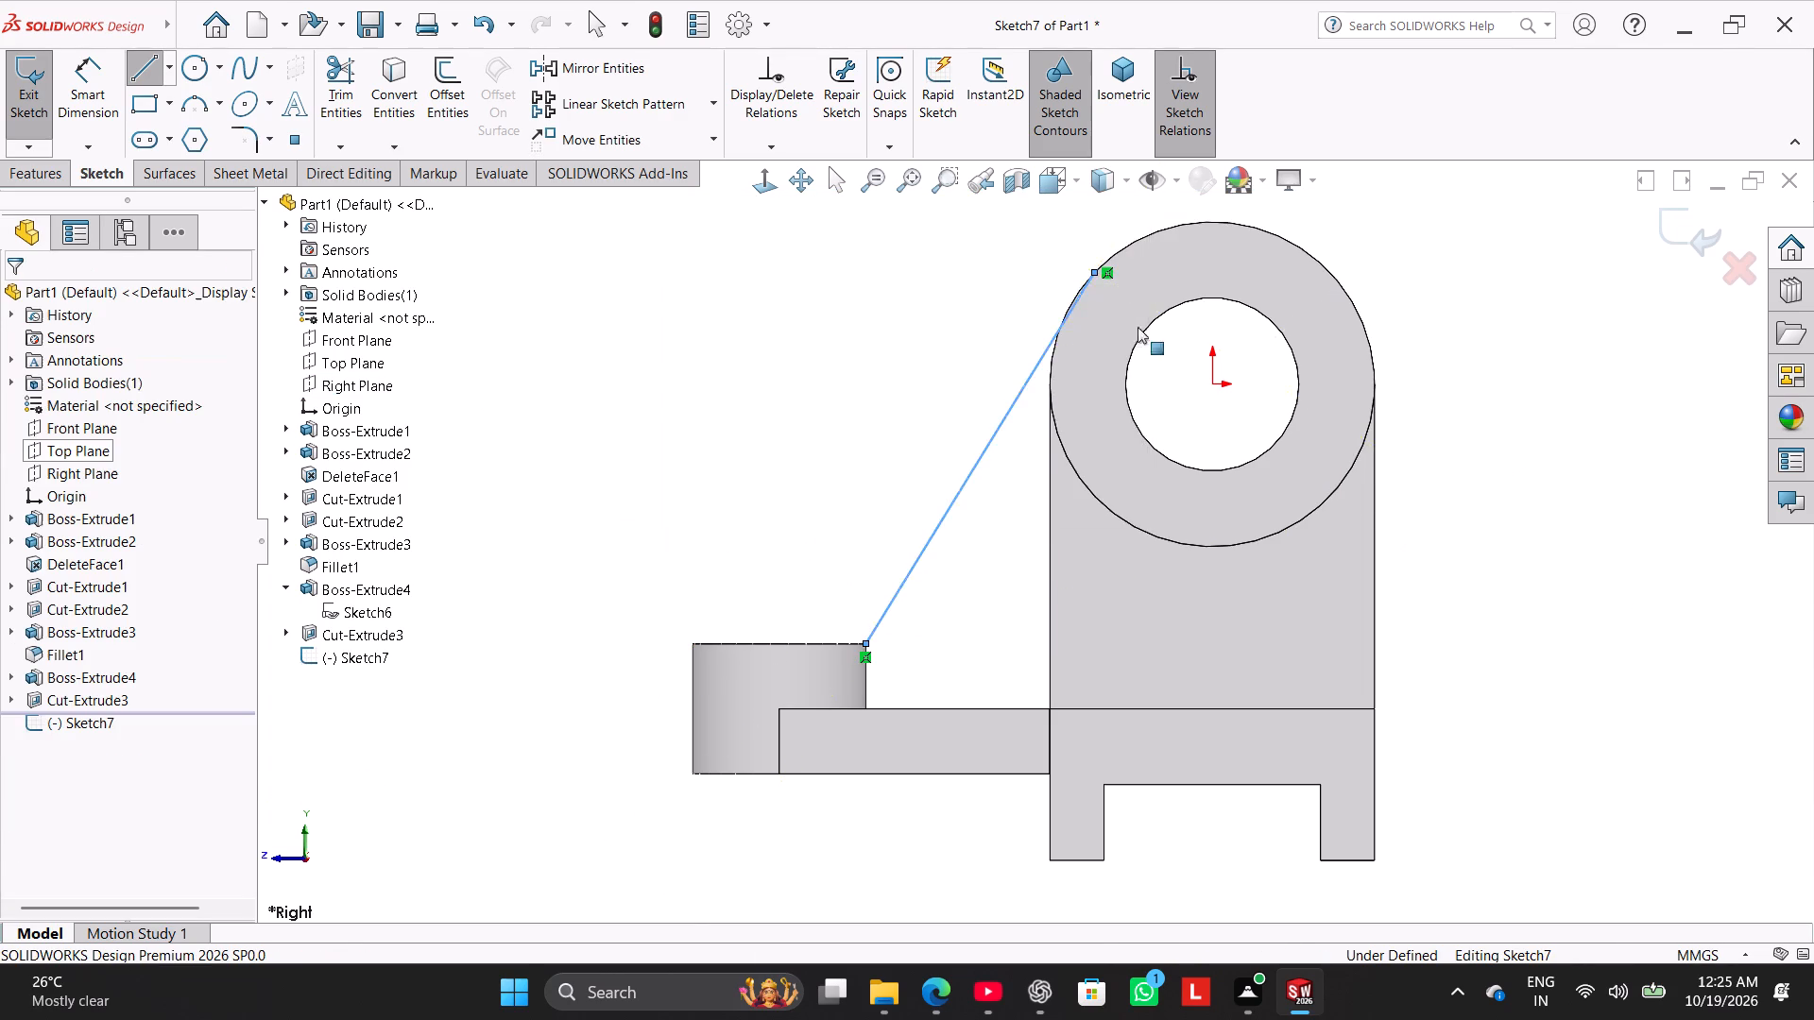
Make the slanted sketch line tangent to the large cylinder's outer circular edge.
{"action": "left_click", "coordinate": [1059, 430], "text": "ctrl"}
{"action": "left_click", "coordinate": [1040, 348], "text": "ctrl"}
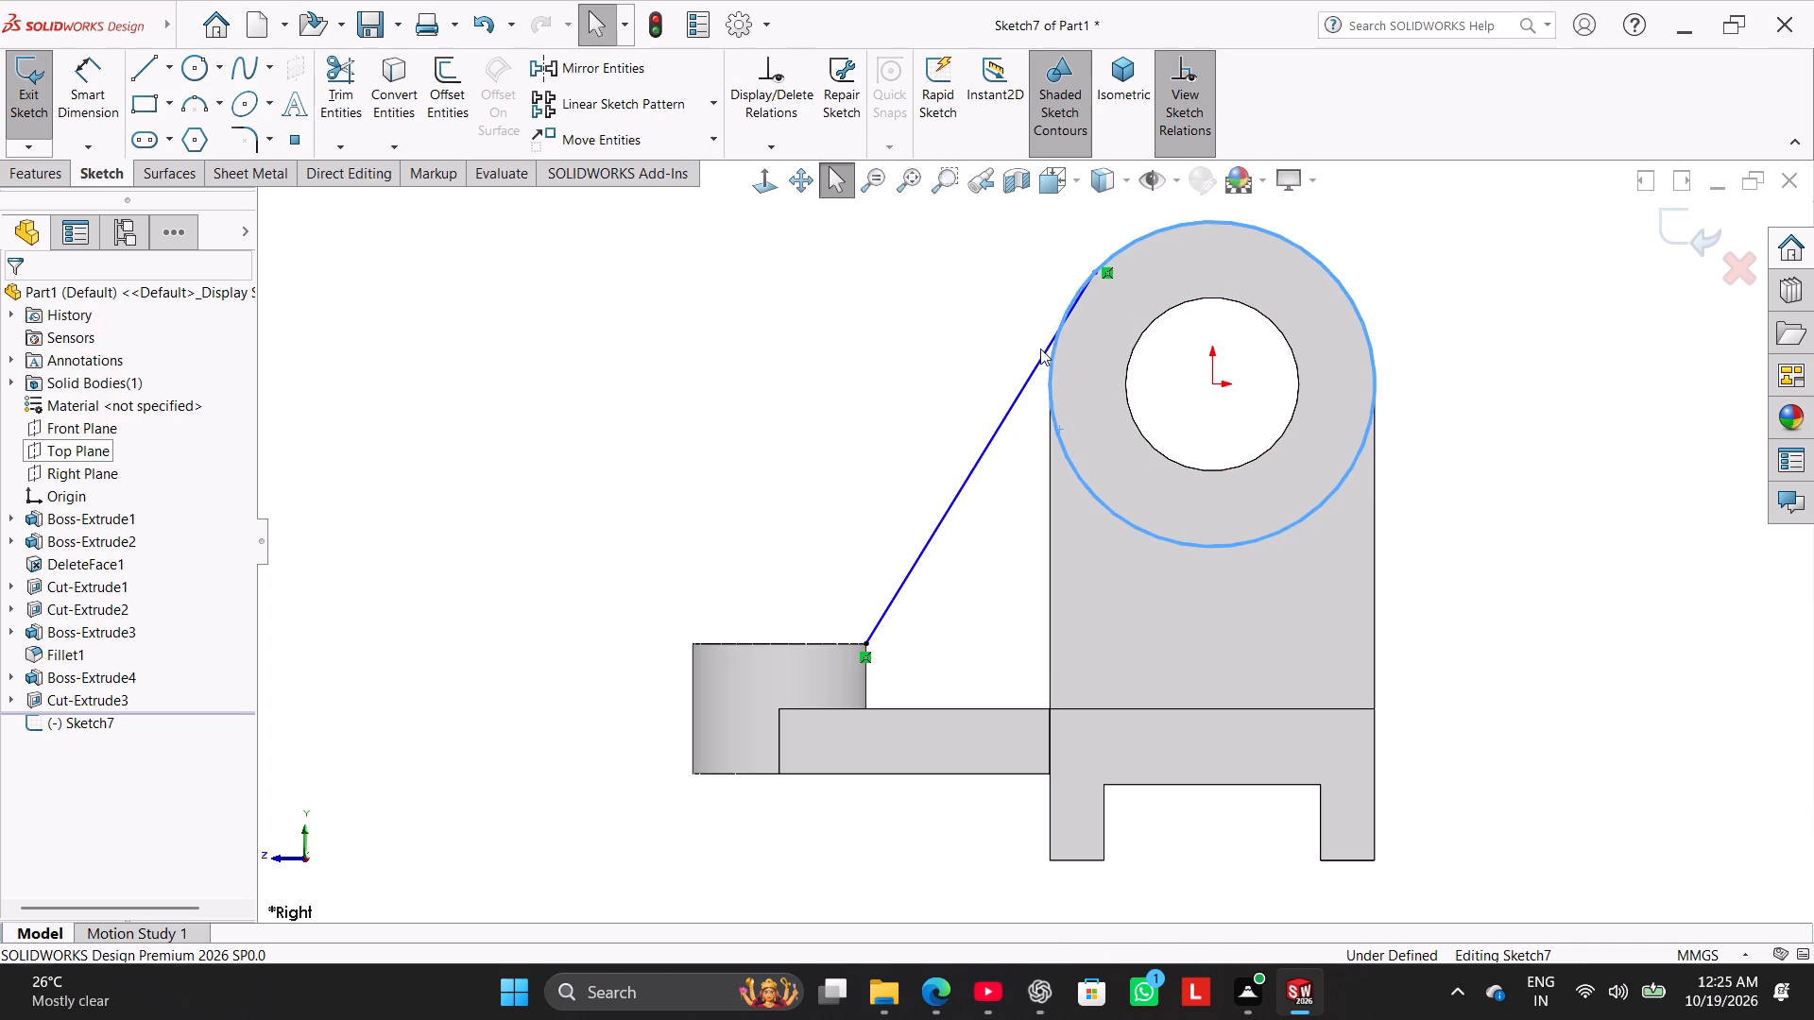
{"action": "left_click", "coordinate": [1042, 355], "text": "ctrl"}
{"action": "left_click", "coordinate": [62, 630]}
{"action": "left_click", "coordinate": [430, 441]}
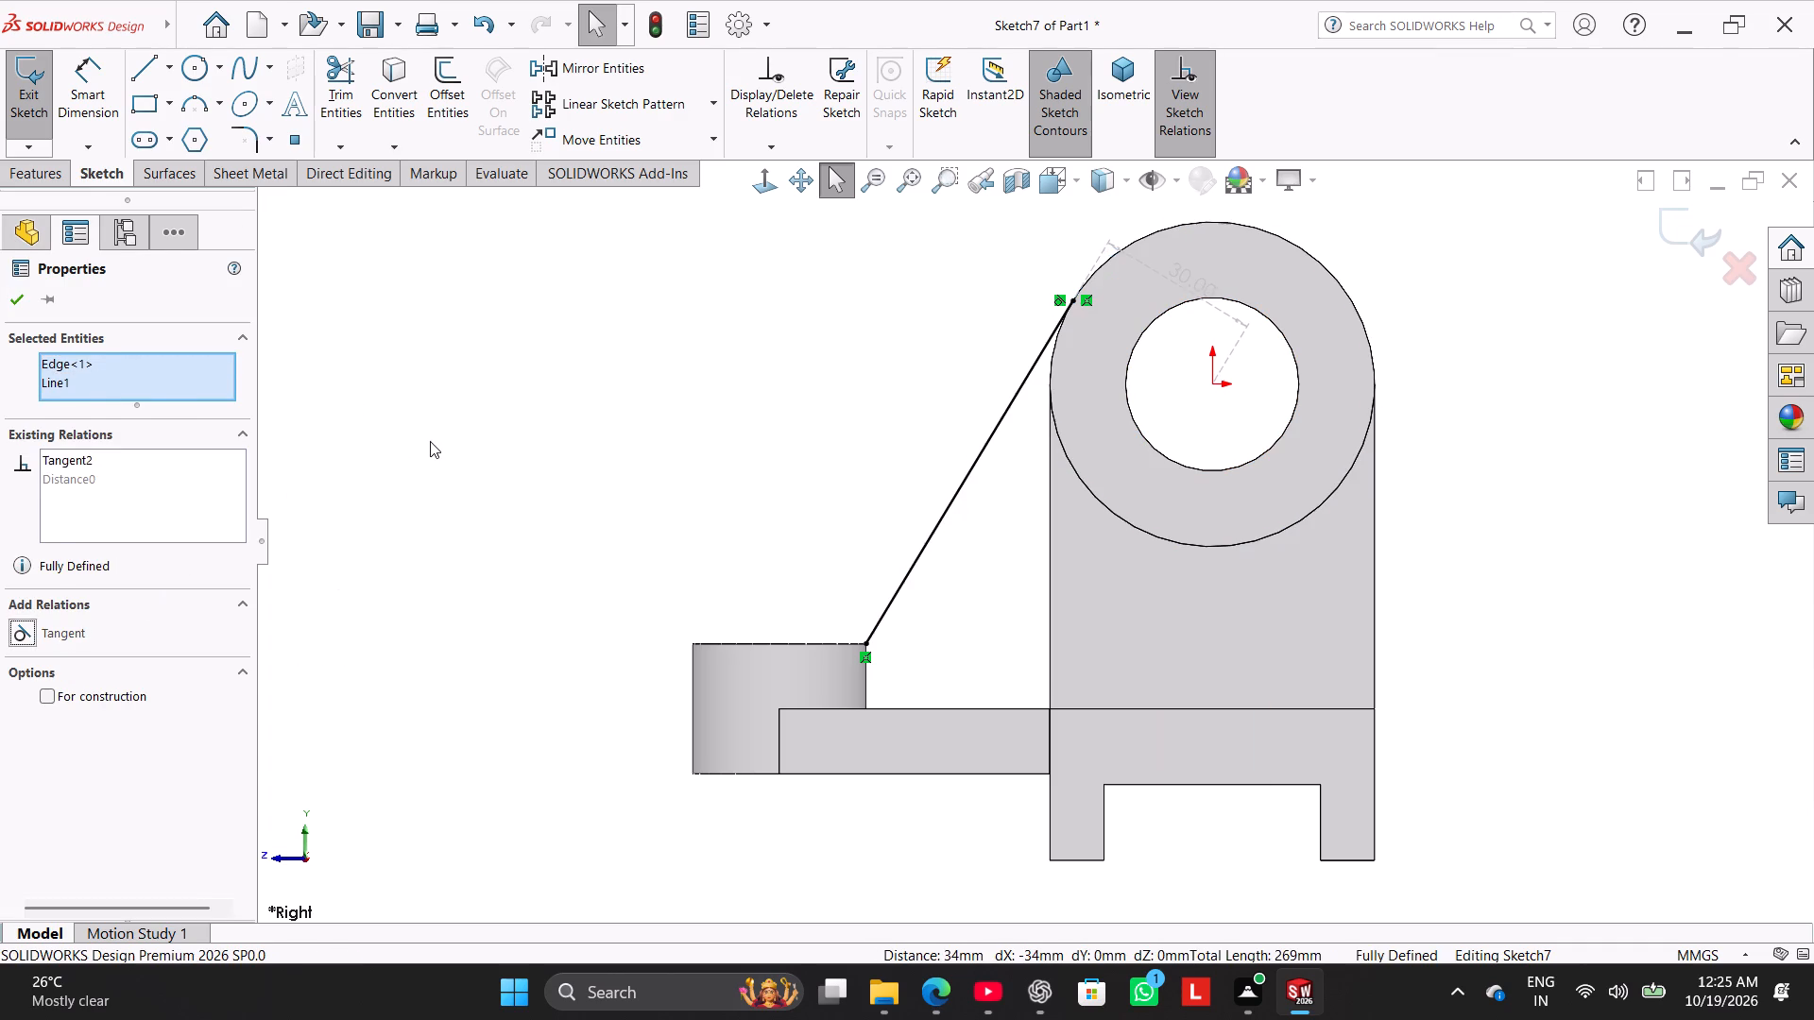
Create a rib from the slanted line, 8 mm thick on both sides, joining the arm's boss to the large cylinder.
{"action": "left_click", "coordinate": [43, 165]}
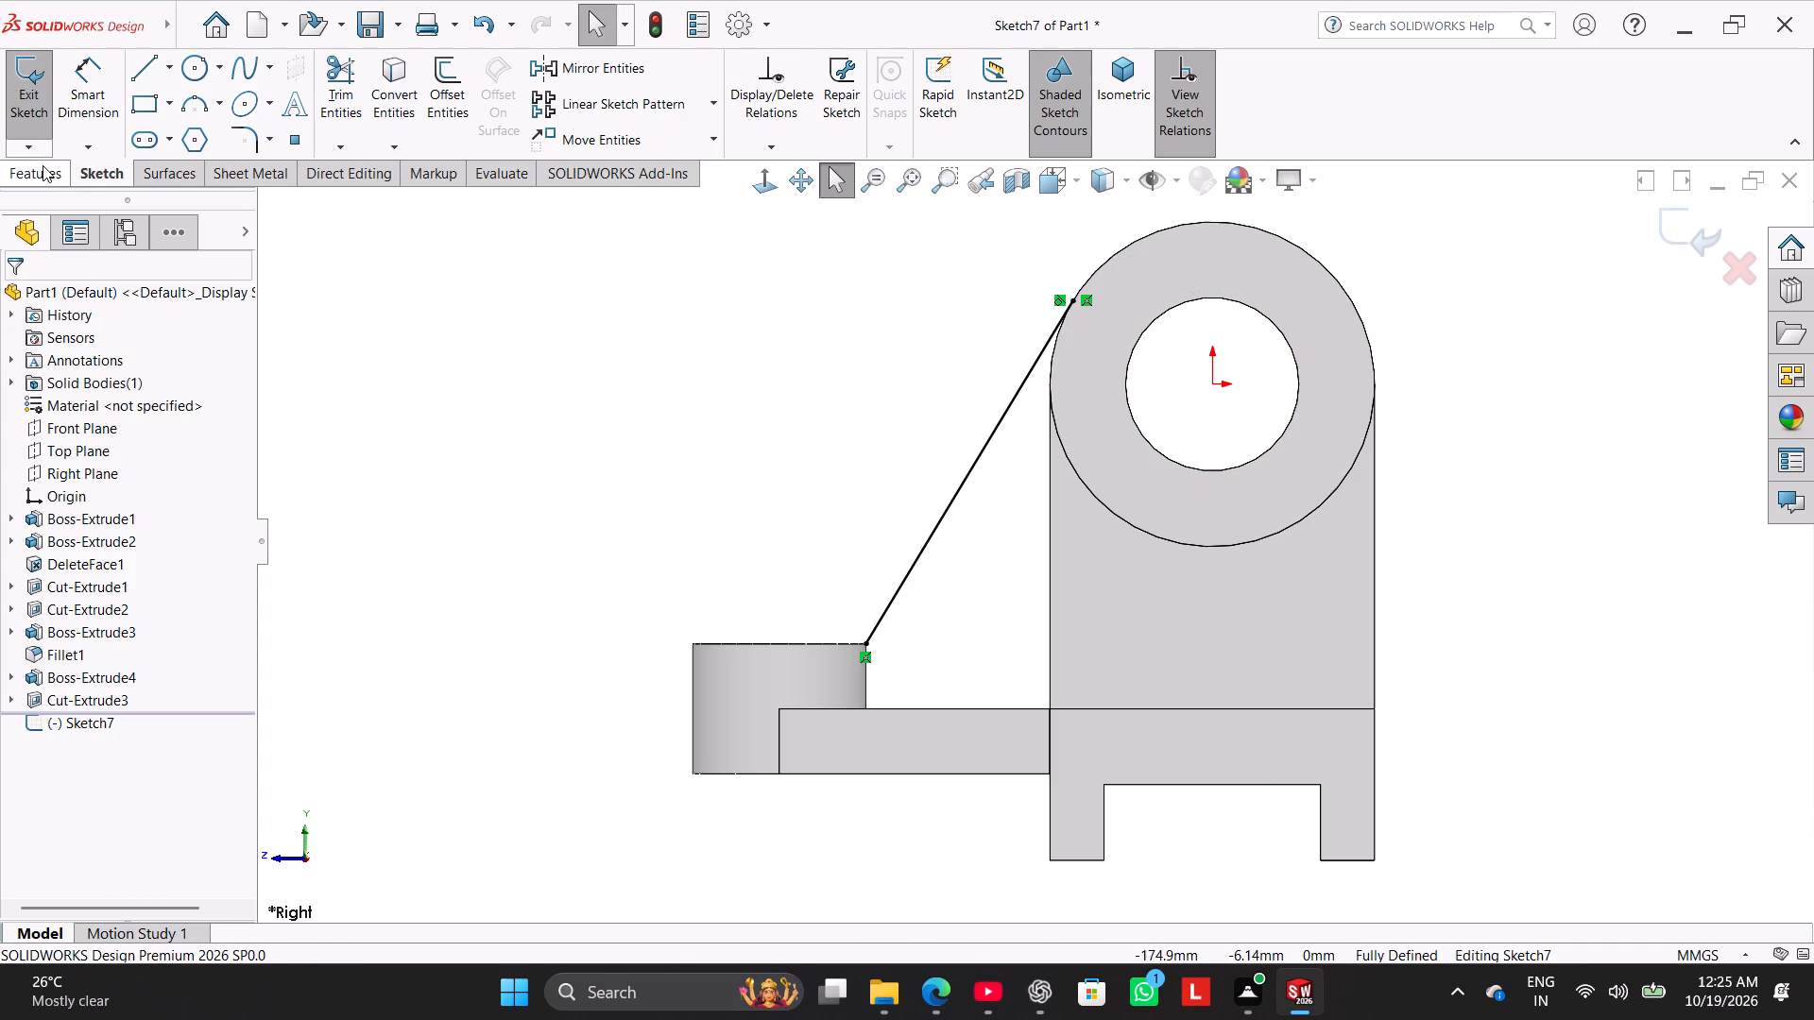
{"action": "left_click", "coordinate": [777, 51]}
{"action": "middle_click_drag", "start_coordinate": [738, 363], "coordinate": [788, 526]}
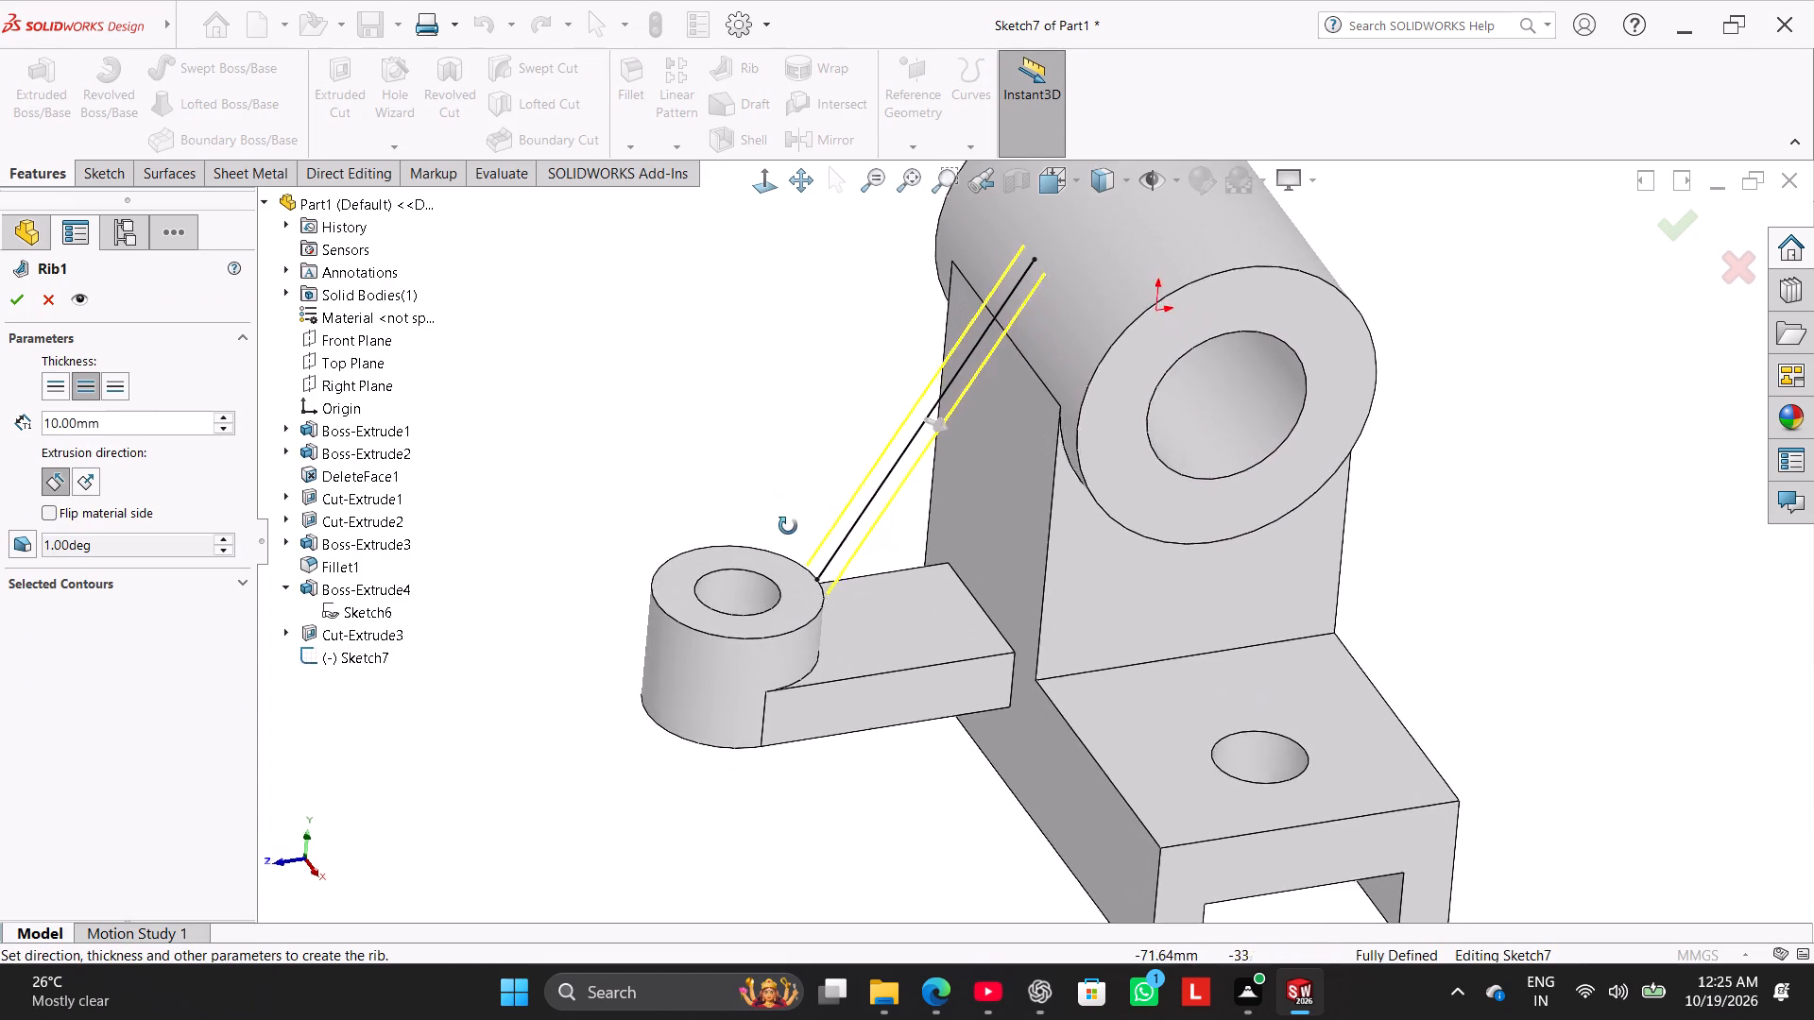
{"action": "middle_click_drag", "start_coordinate": [788, 526], "coordinate": [798, 549]}
{"action": "double_click", "coordinate": [130, 427]}
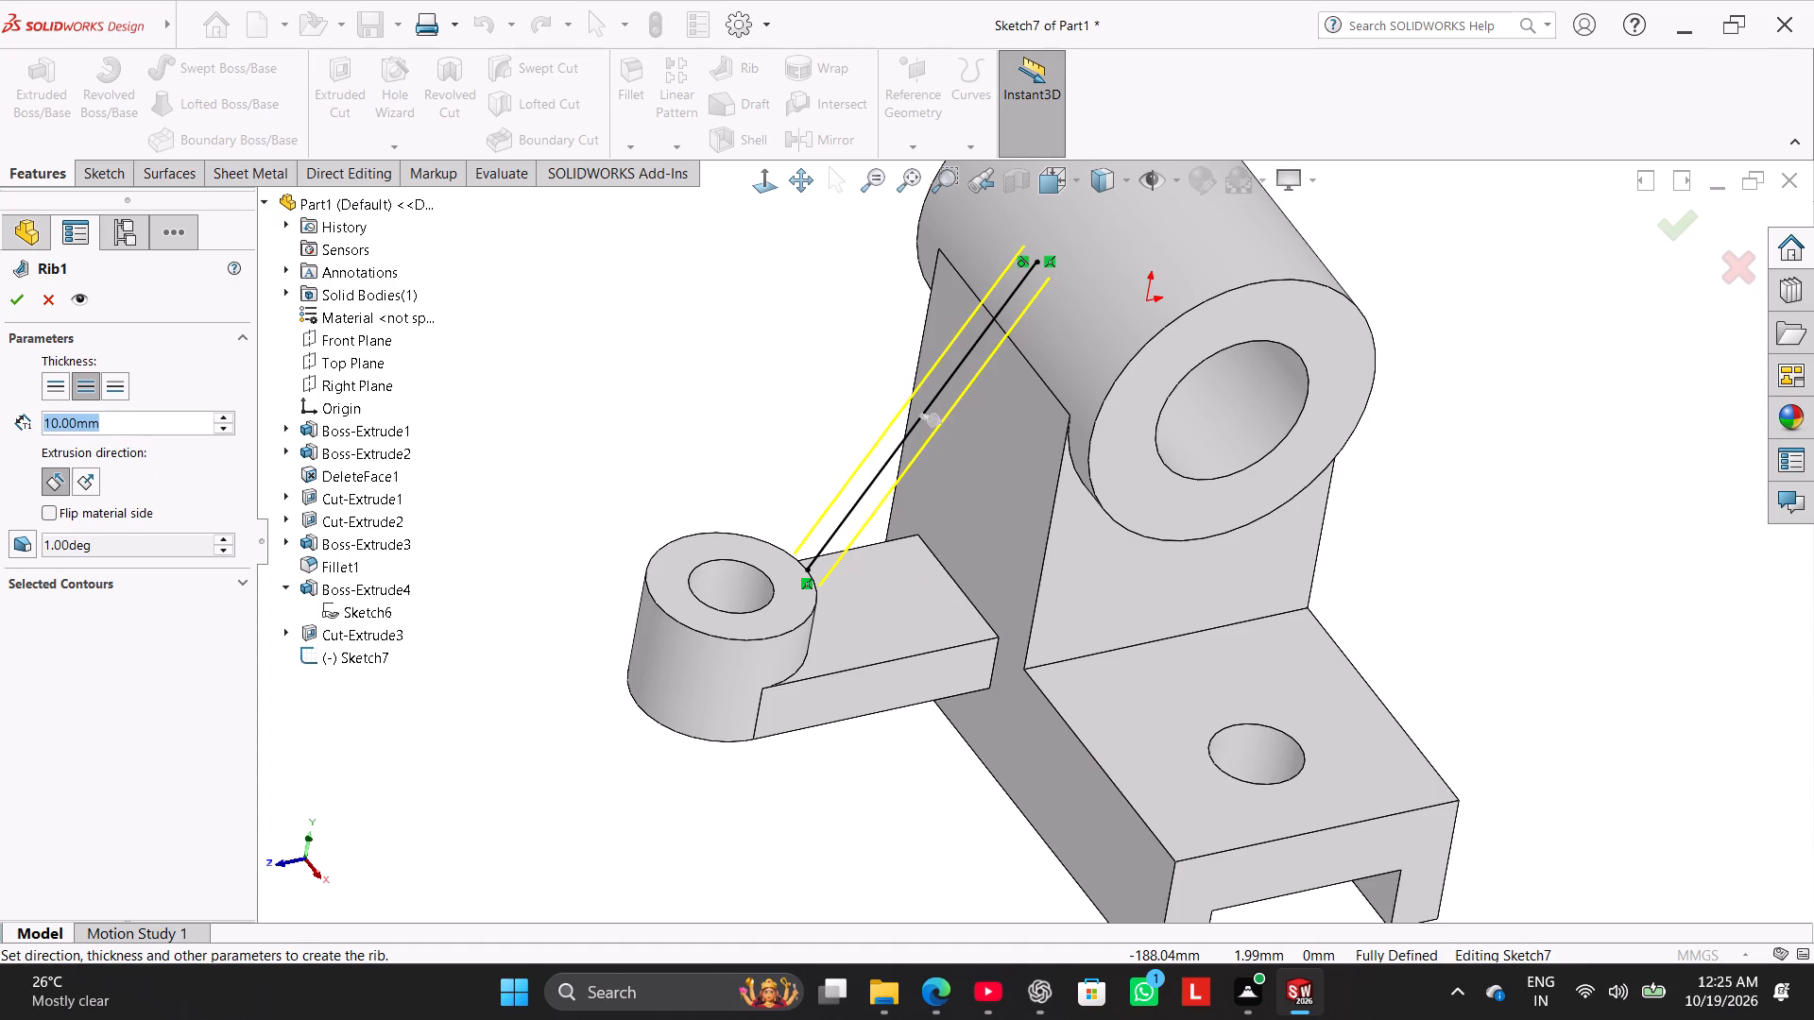
{"action": "key", "text": "8"}
{"action": "key", "text": "Return"}
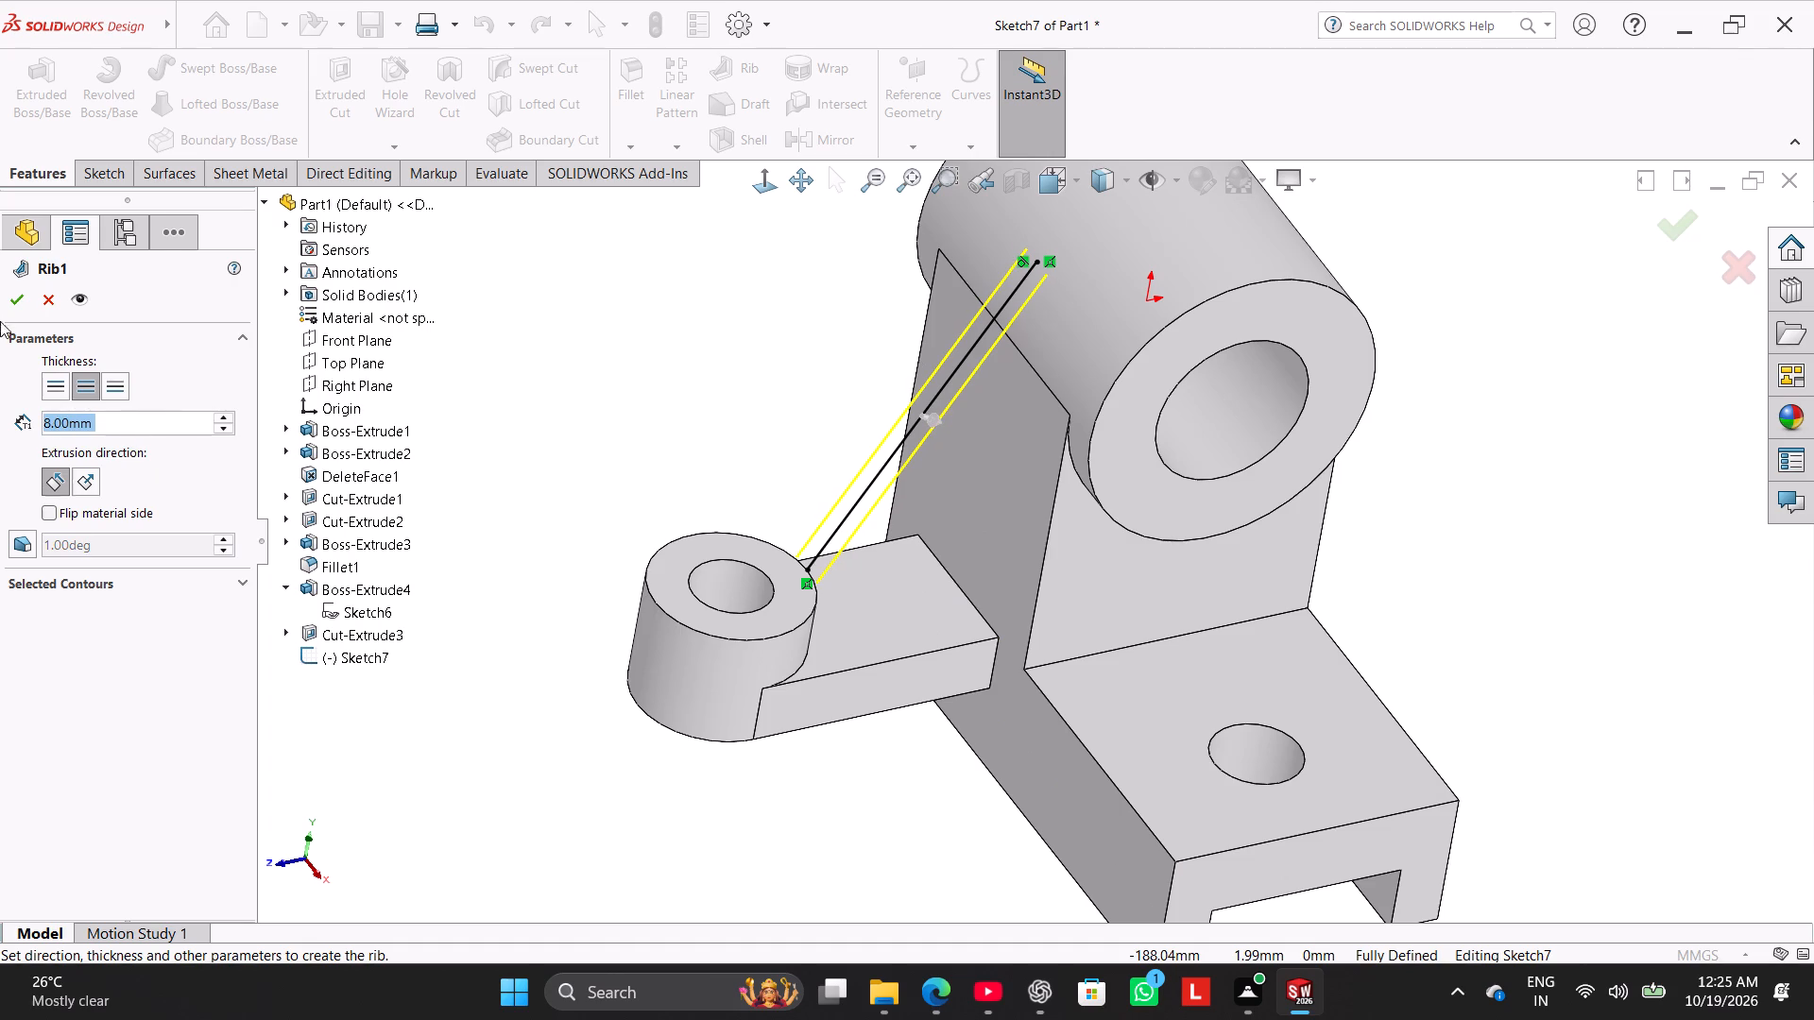
{"action": "left_click", "coordinate": [9, 303]}
{"action": "left_click", "coordinate": [532, 331]}
Try to save the part as Inclined Flanged Support Bracket in the Worked folder, declining to replace the existing file.
{"action": "right_click_drag", "start_coordinate": [493, 398], "coordinate": [657, 291]}
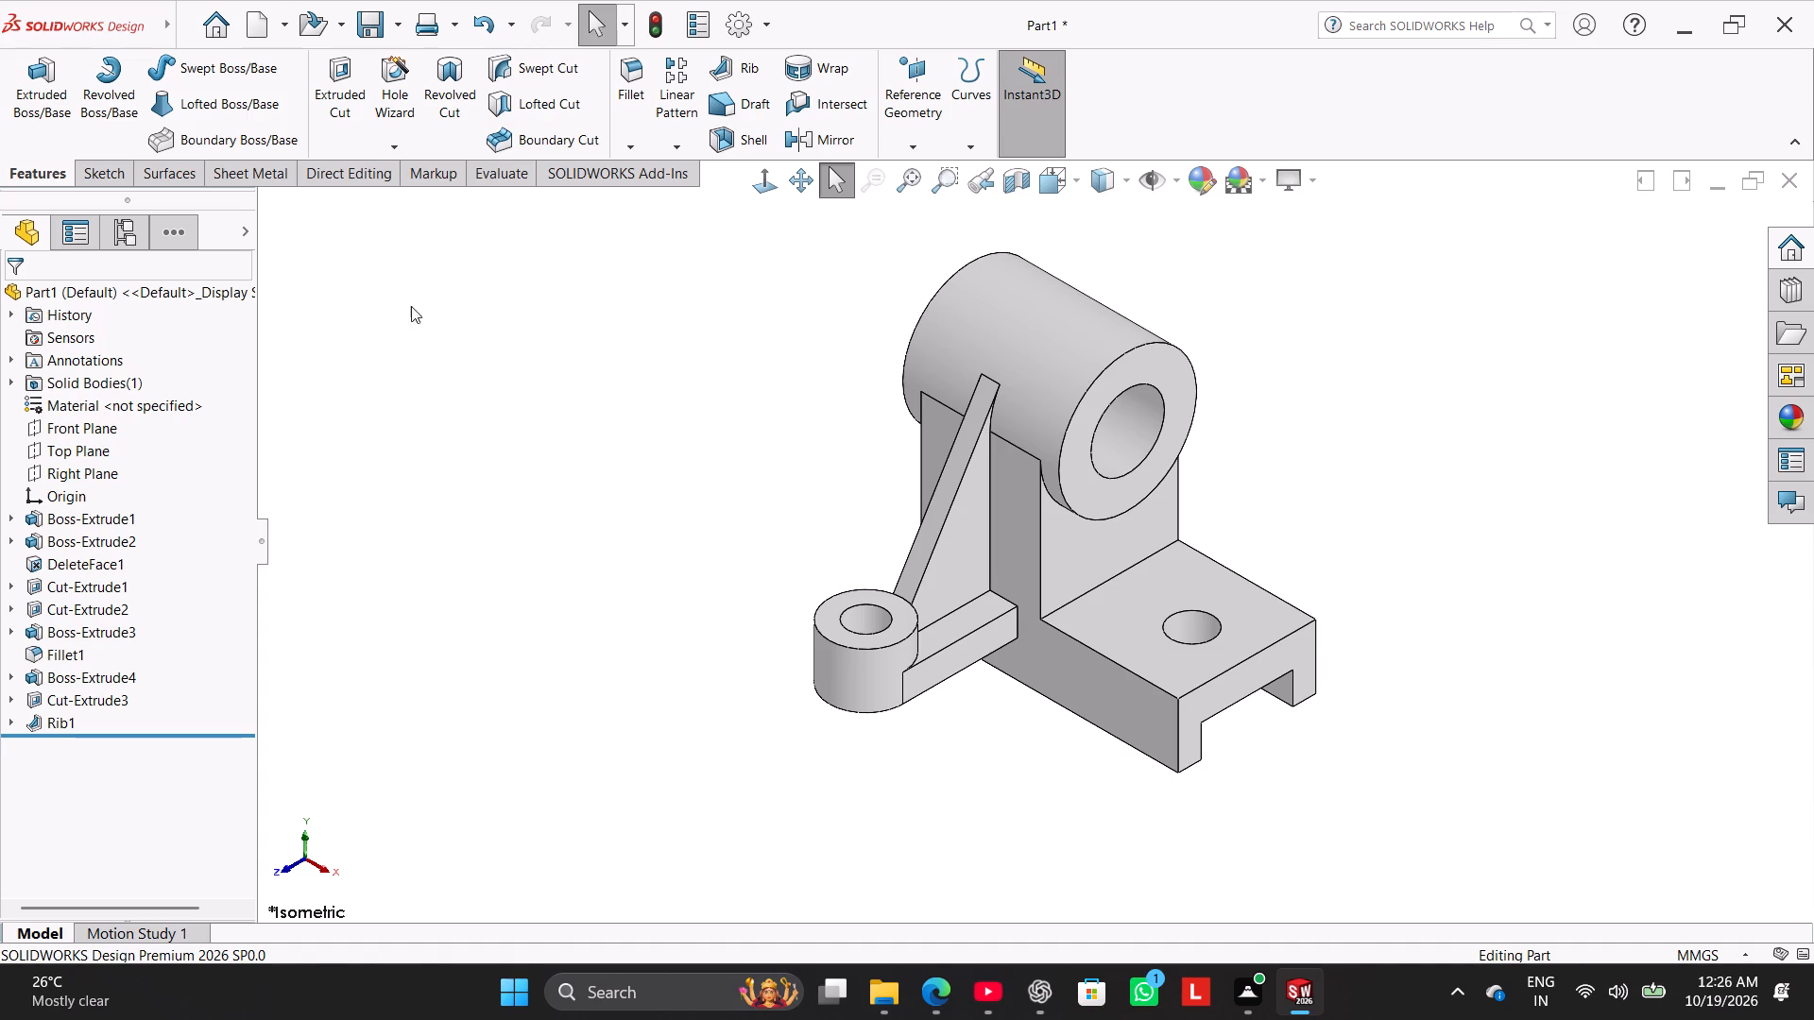
{"action": "left_click", "coordinate": [401, 14]}
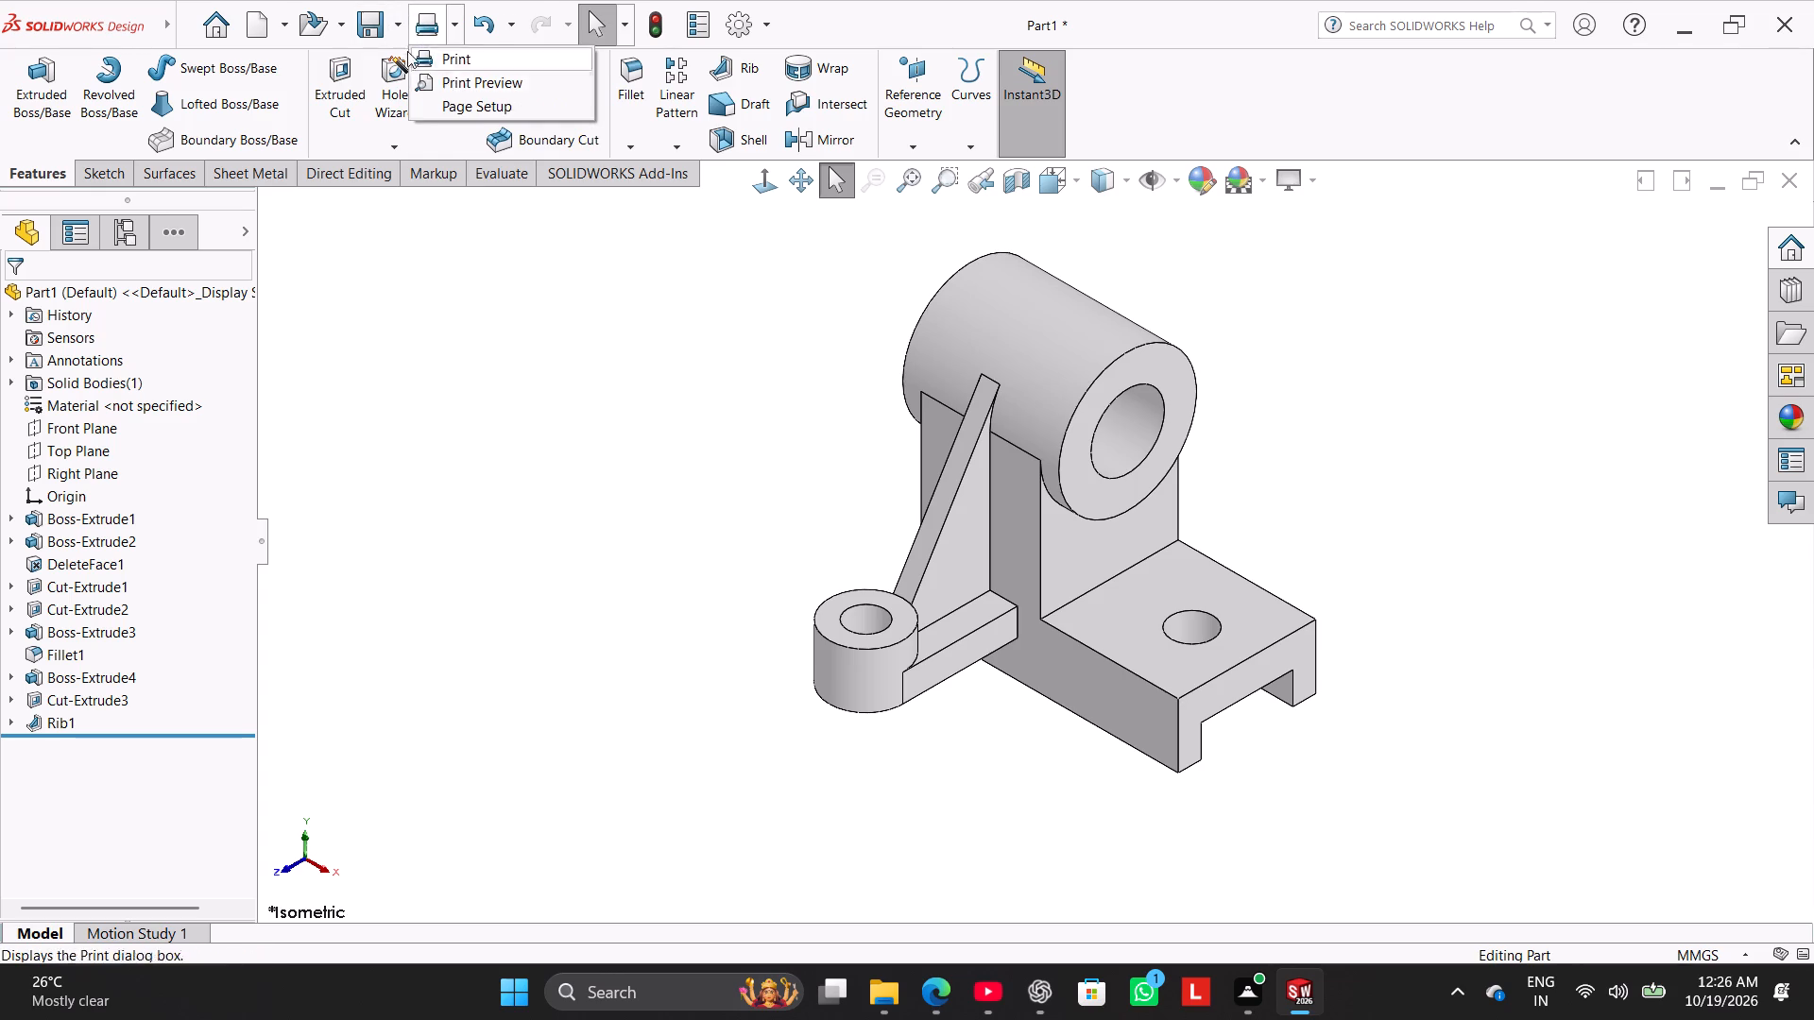
{"action": "left_click", "coordinate": [413, 76]}
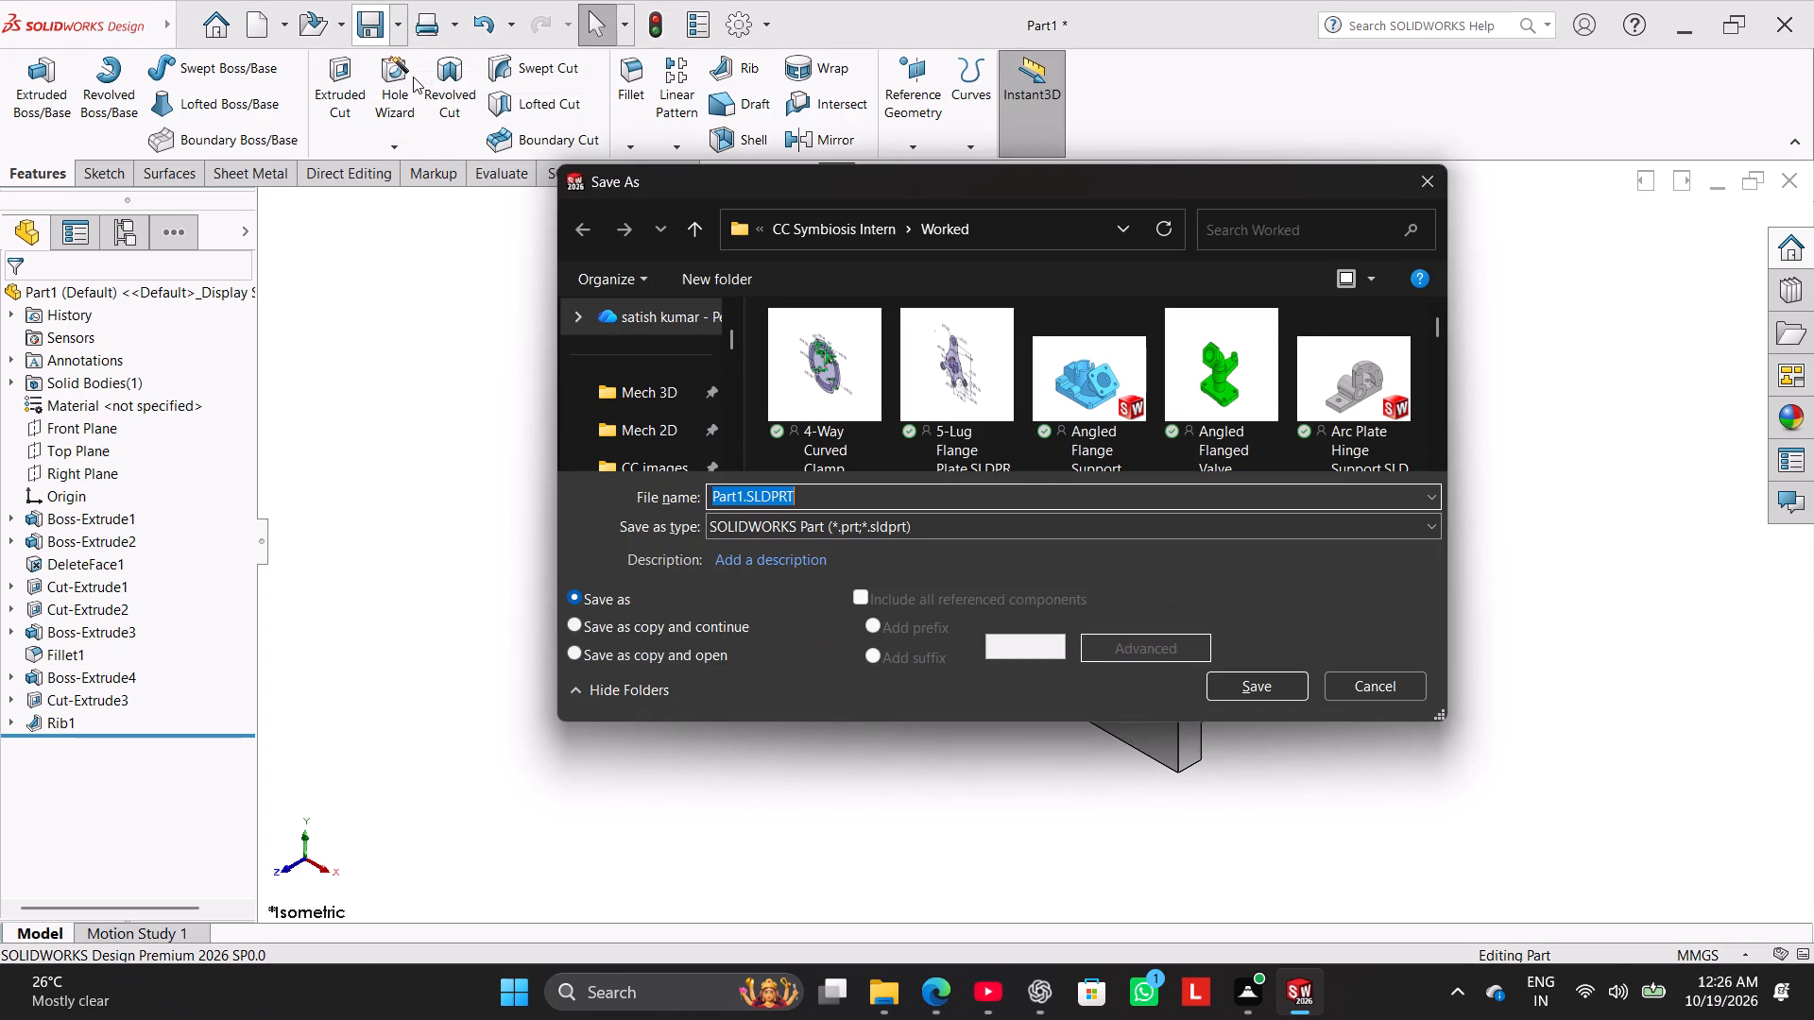
{"action": "key", "text": "ctrl+v"}
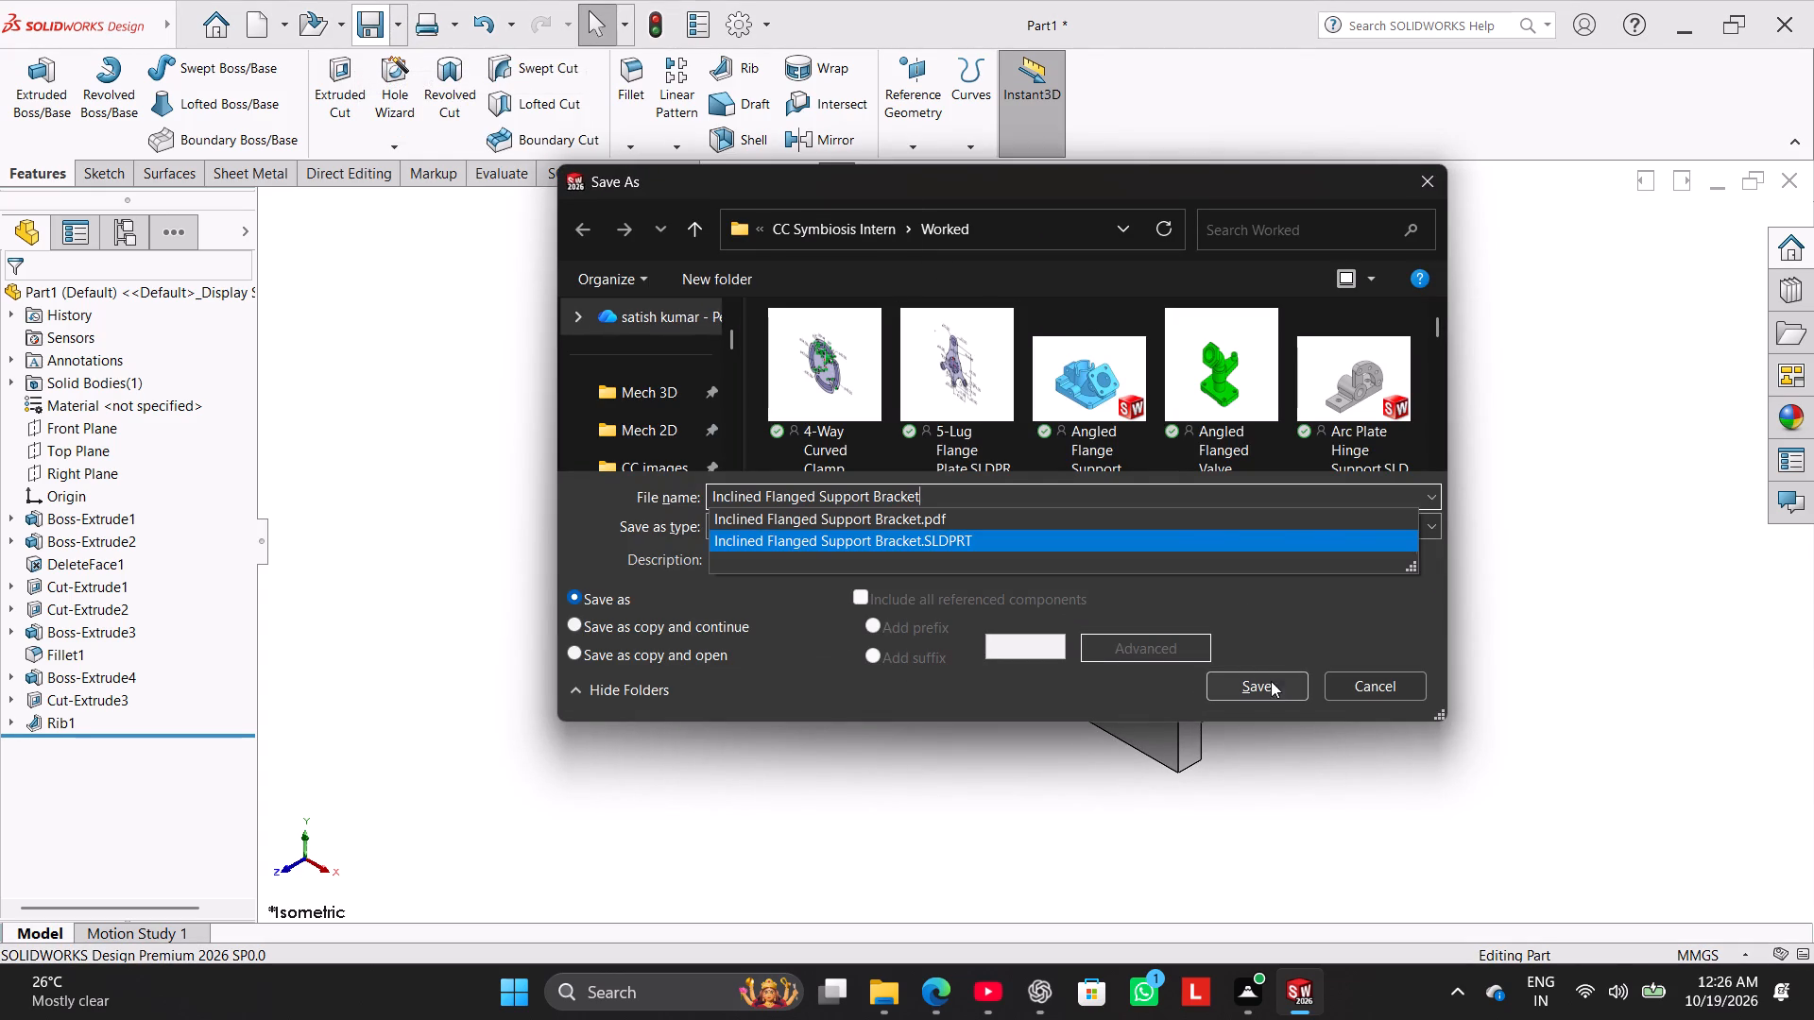
{"action": "left_click", "coordinate": [1271, 684]}
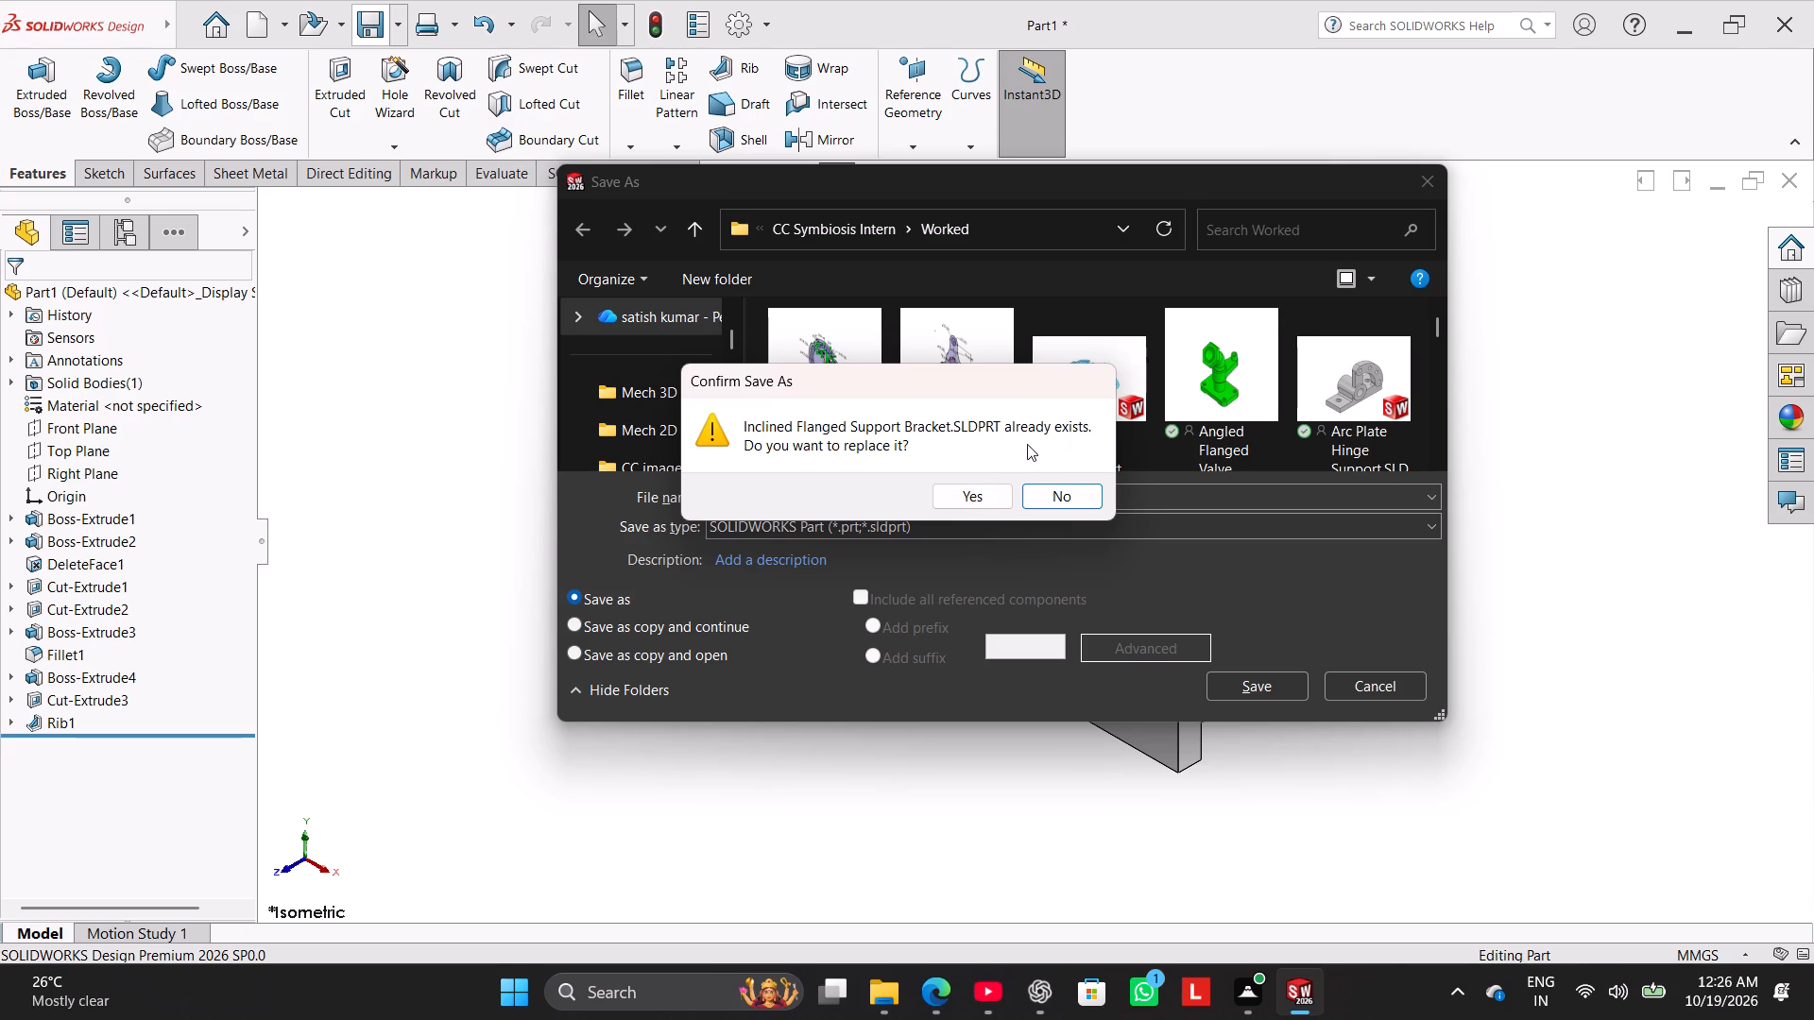
{"action": "left_click", "coordinate": [1072, 495]}
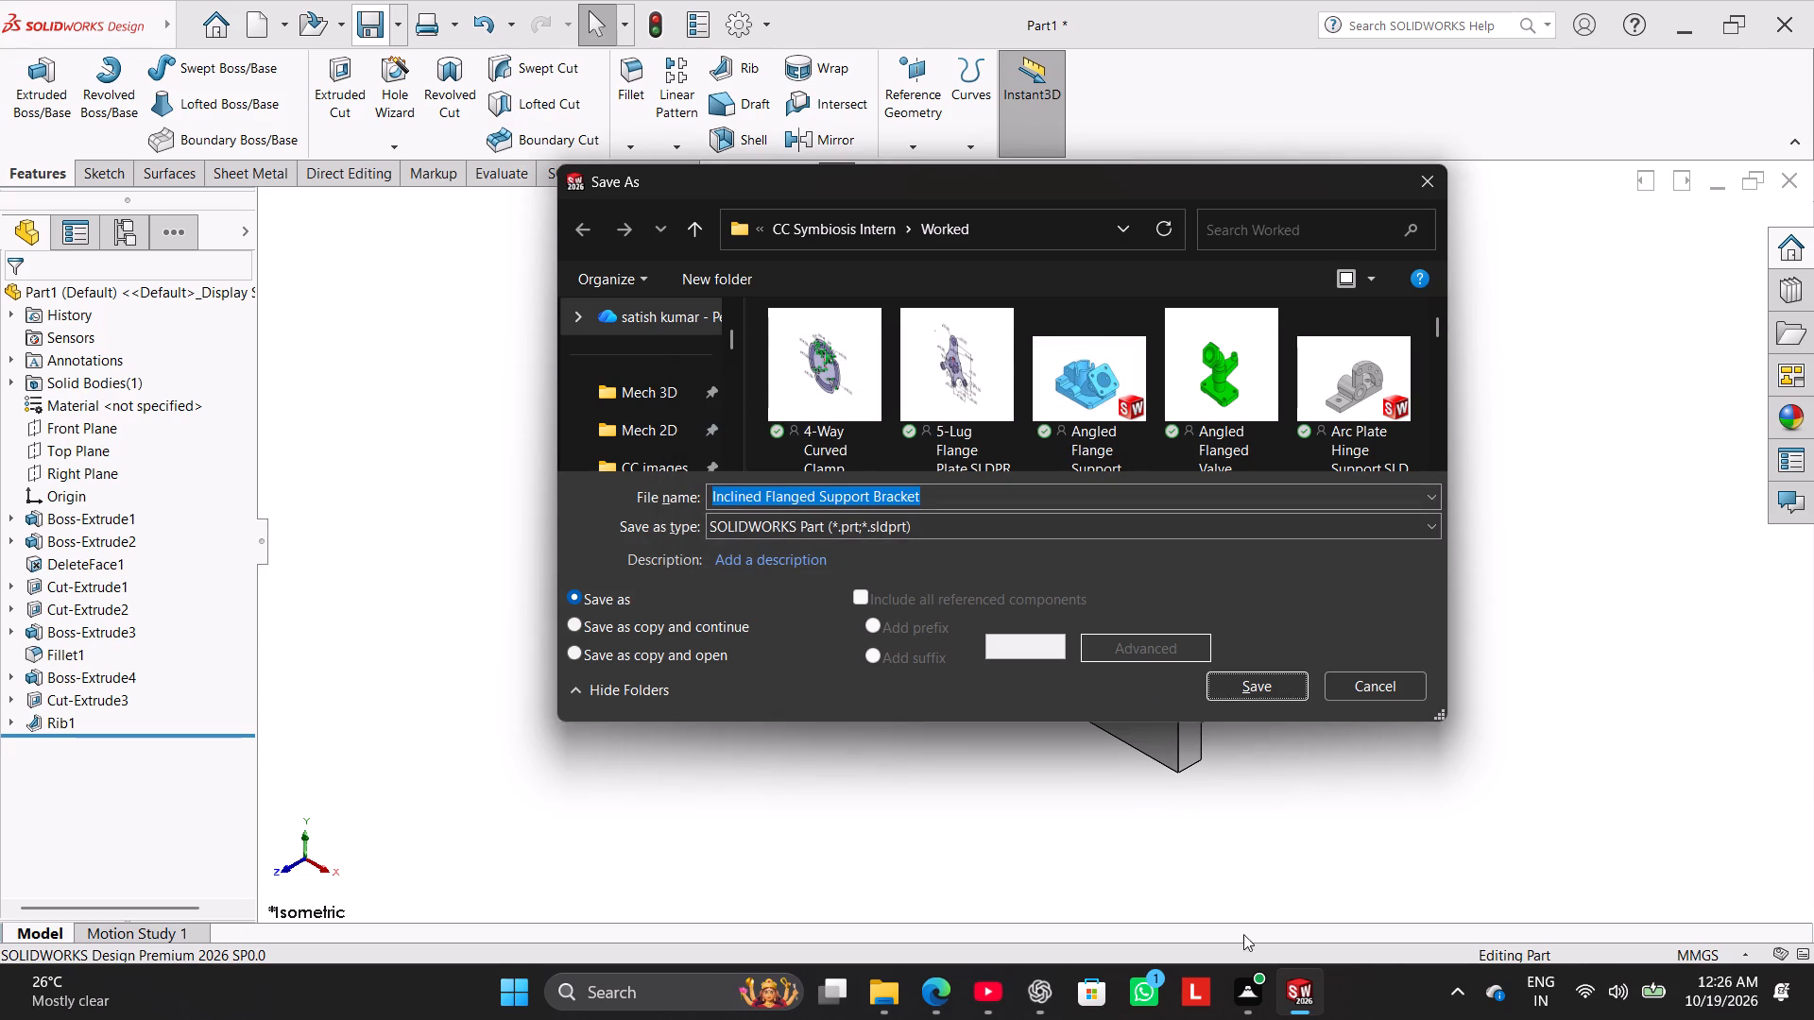